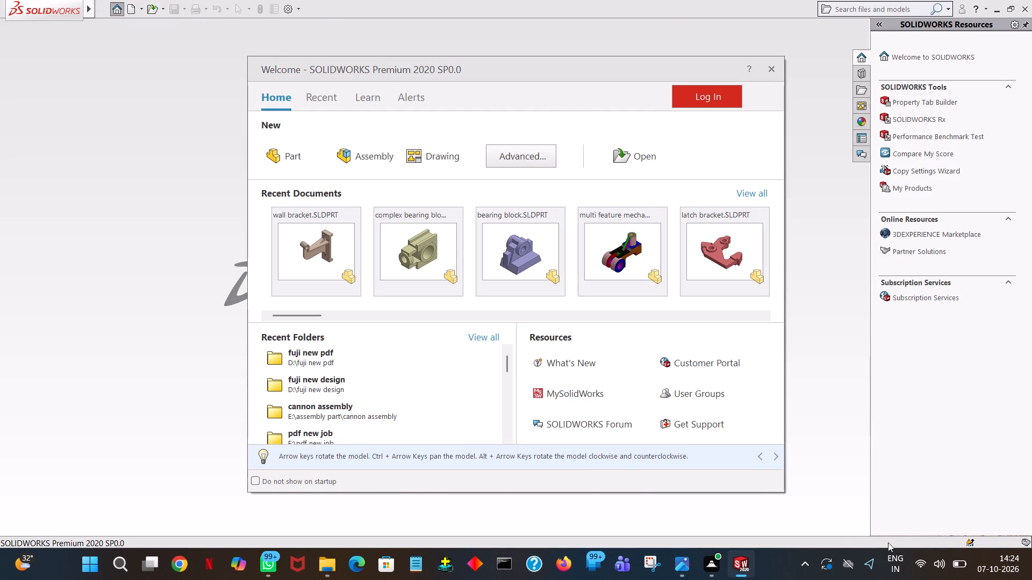
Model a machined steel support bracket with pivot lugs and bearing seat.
Create a new part and start a sketch on the Top Plane.
{"action": "double_click", "coordinate": [307, 153]}
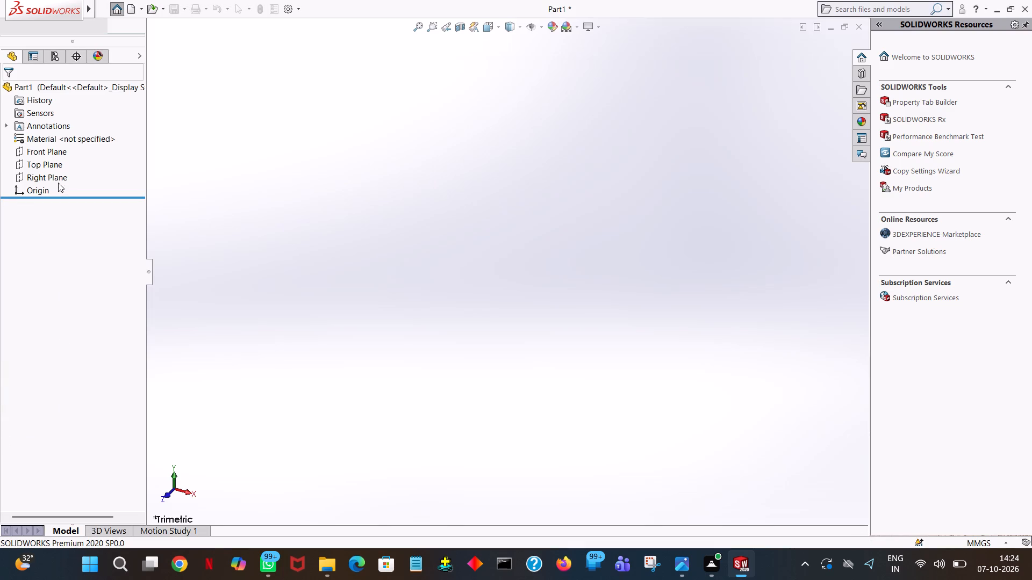
{"action": "left_click", "coordinate": [46, 164]}
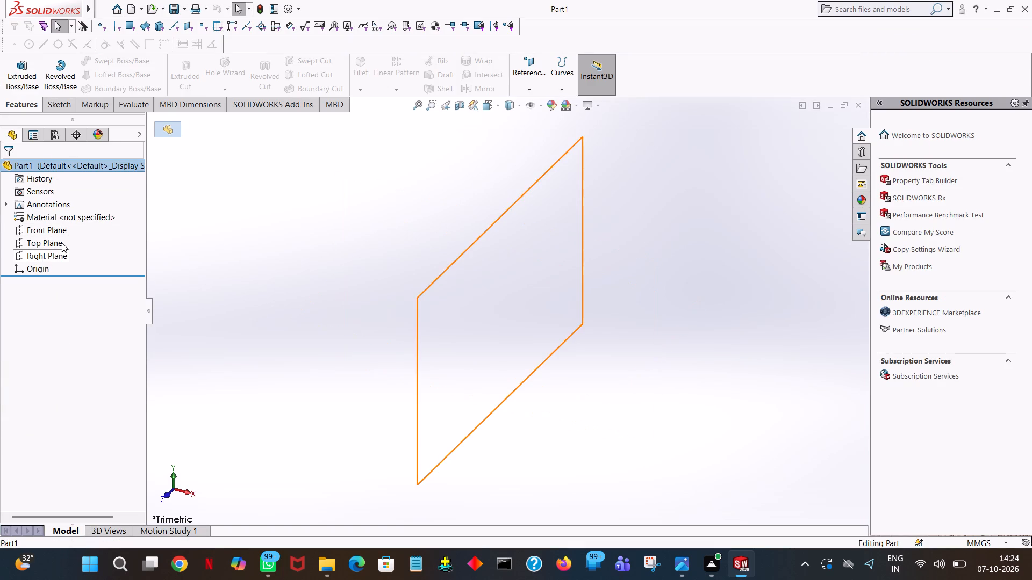
{"action": "left_click", "coordinate": [62, 243]}
{"action": "left_click", "coordinate": [73, 229]}
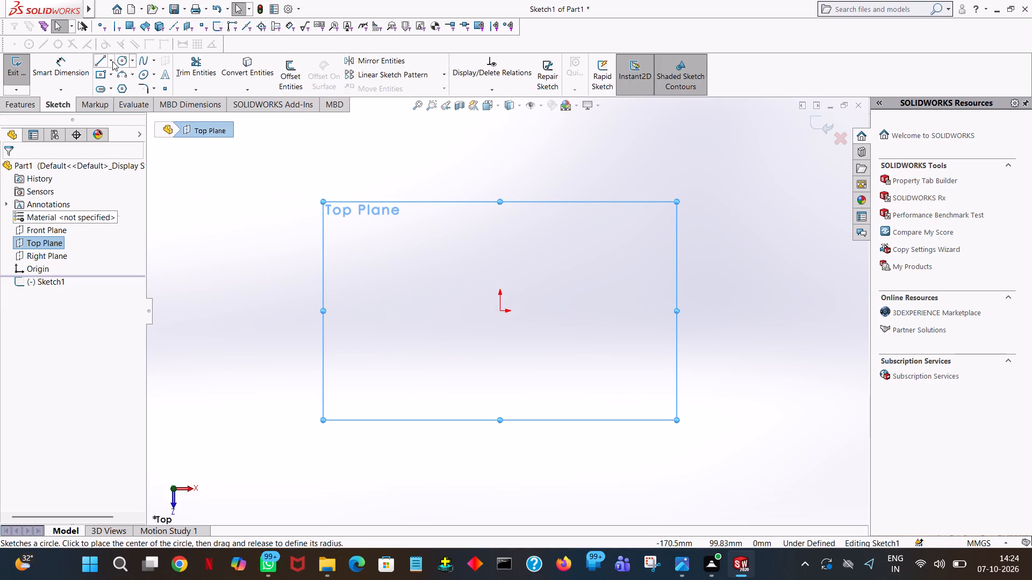
Draw a horizontal line of 82/2 mm rightward from the origin, continued by a vertical 70 mm line upward from its end.
{"action": "left_click", "coordinate": [99, 59]}
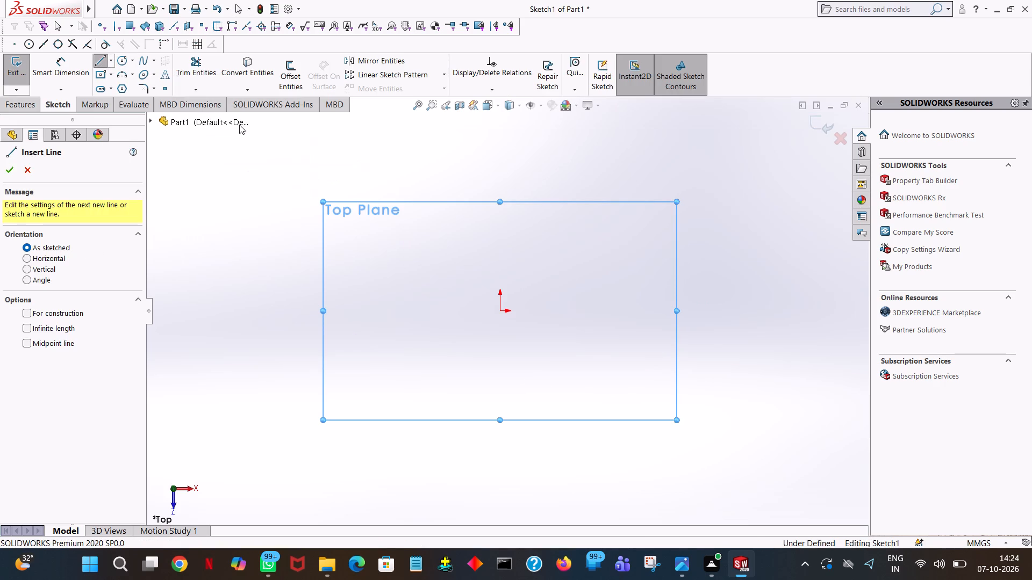
{"action": "left_click", "coordinate": [501, 310]}
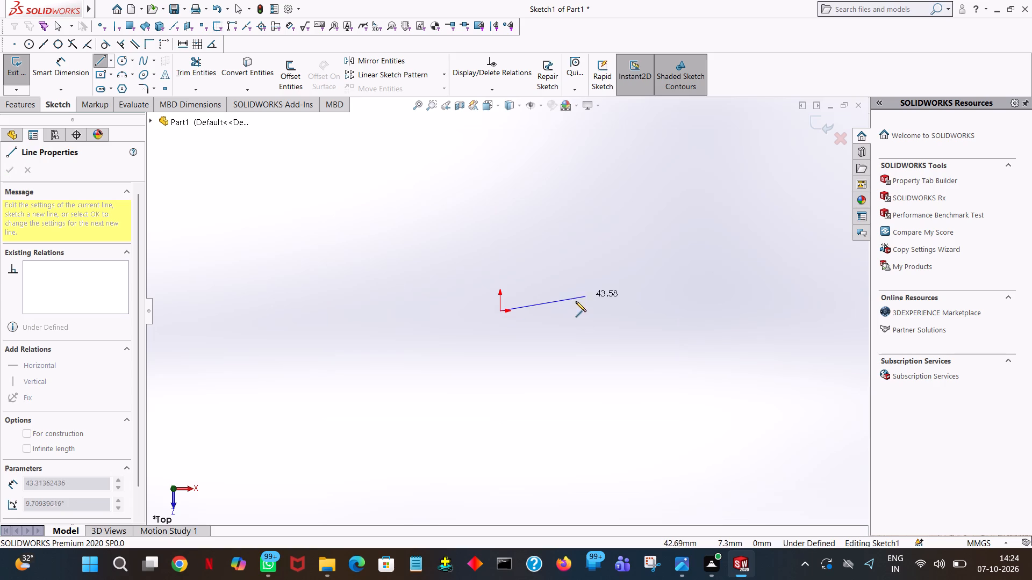
{"action": "left_click", "coordinate": [606, 311]}
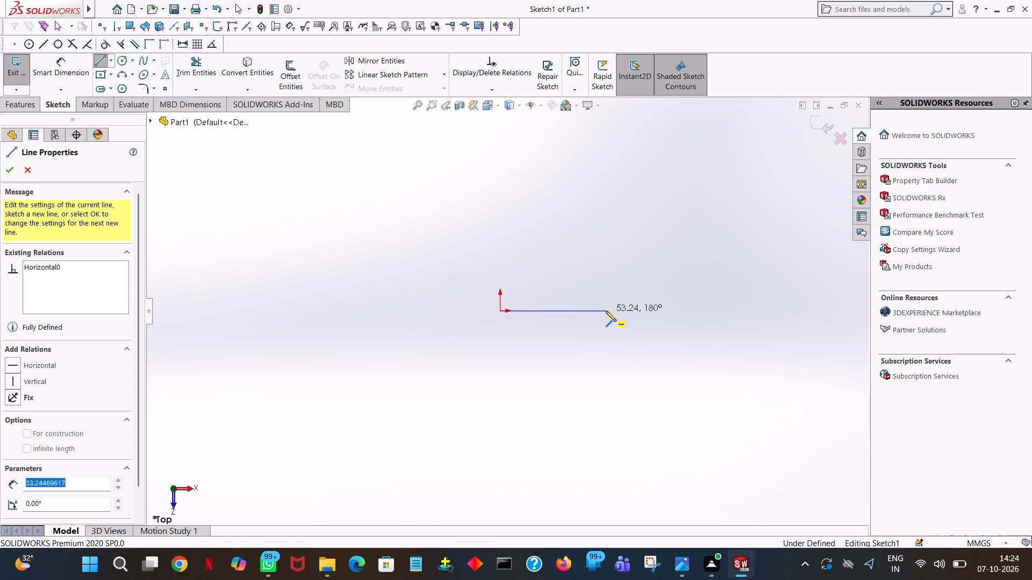
{"action": "type", "text": "82/2"}
{"action": "key", "text": "Return"}
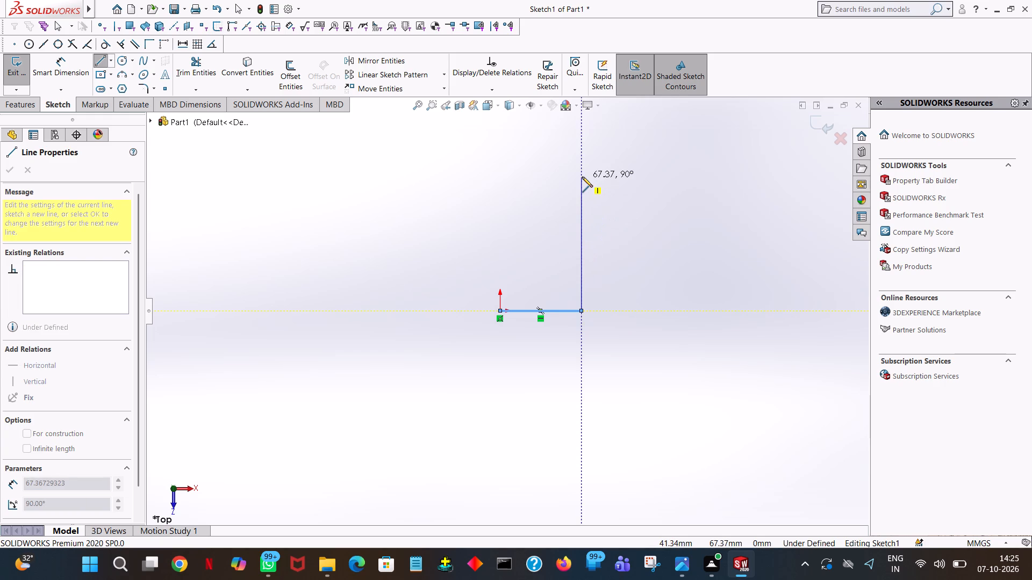
{"action": "left_click", "coordinate": [582, 177]}
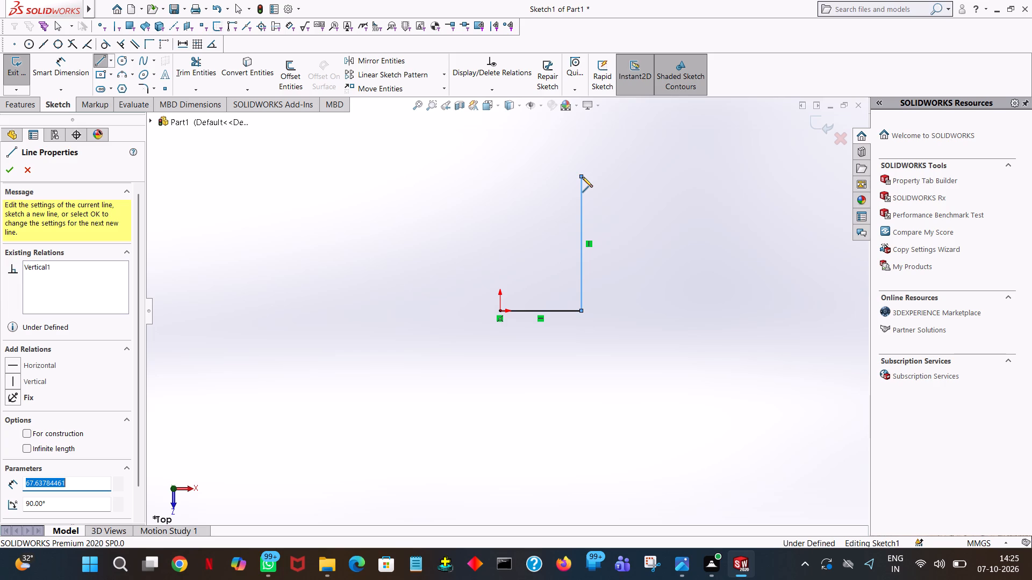
{"action": "type", "text": "70"}
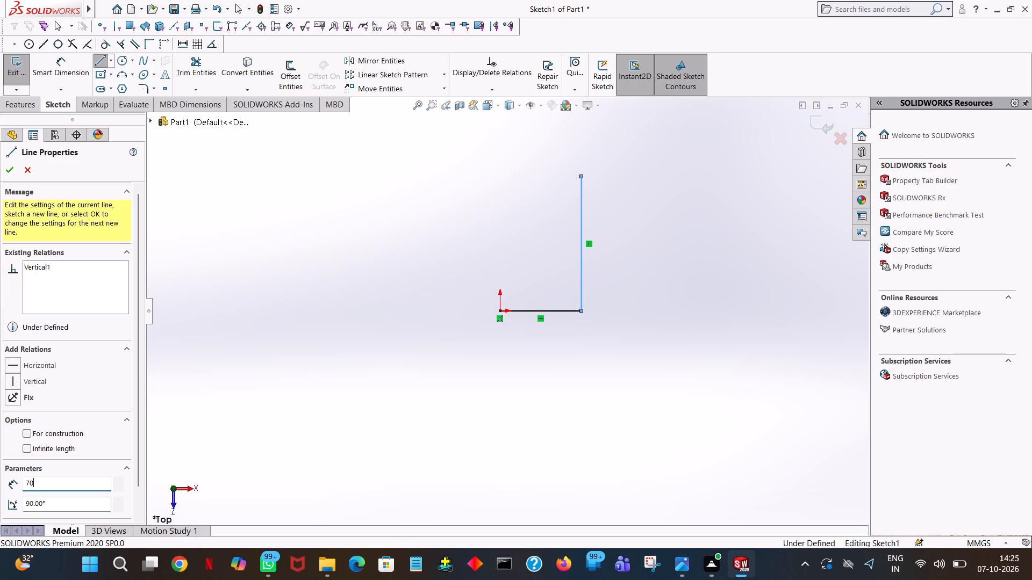
{"action": "key", "text": "Return"}
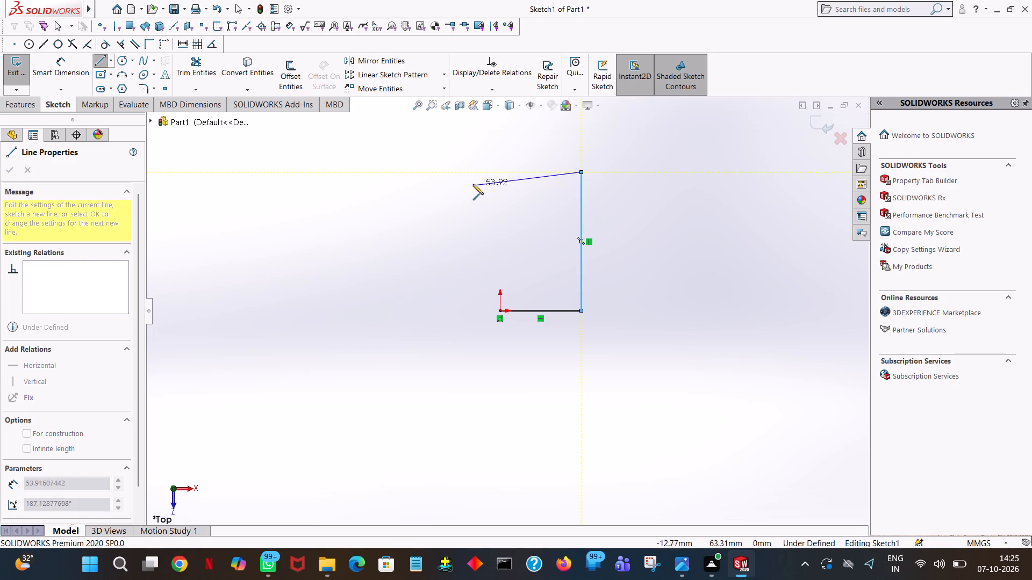
Continue the outline with an 82 mm horizontal top edge leftward and a 140 mm line downward from its end.
{"action": "left_click", "coordinate": [426, 172]}
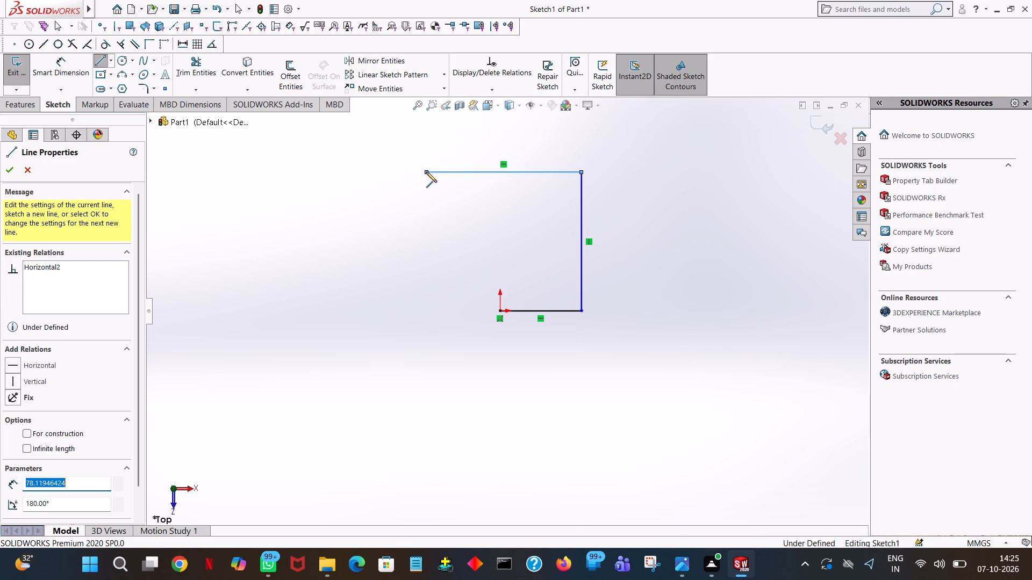
{"action": "type", "text": "82"}
{"action": "key", "text": "Return"}
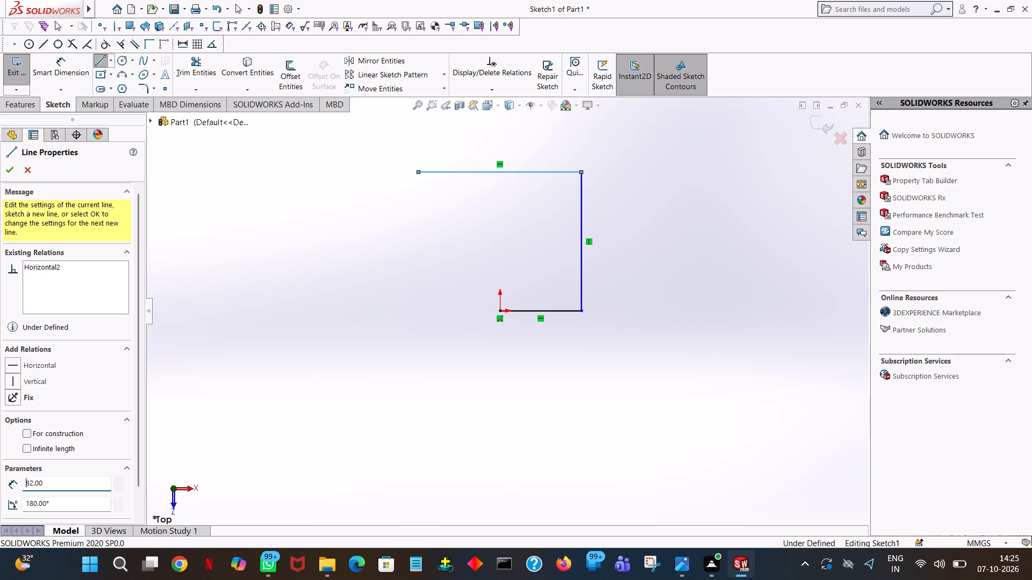
{"action": "left_click", "coordinate": [422, 358]}
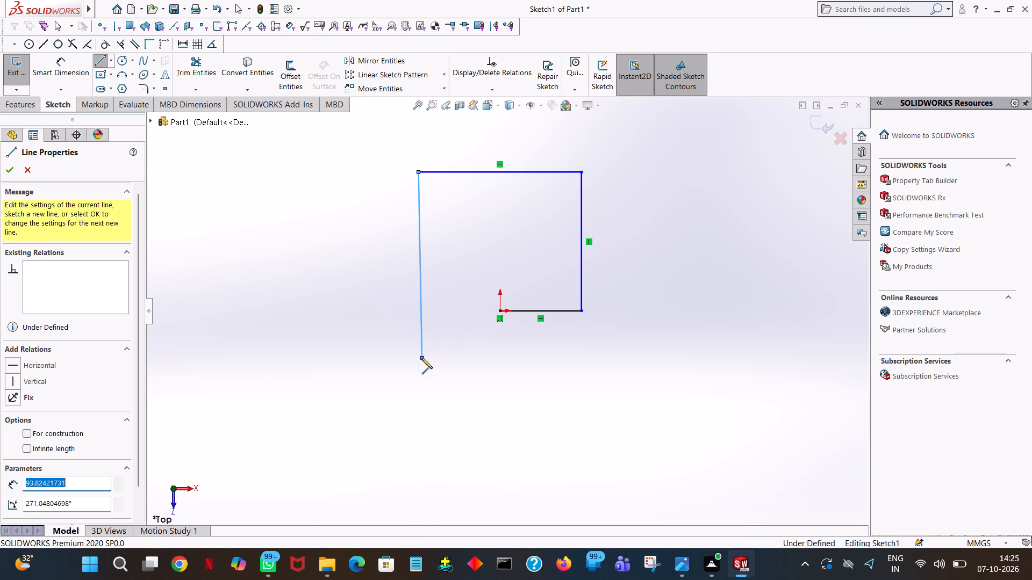
{"action": "type", "text": "140"}
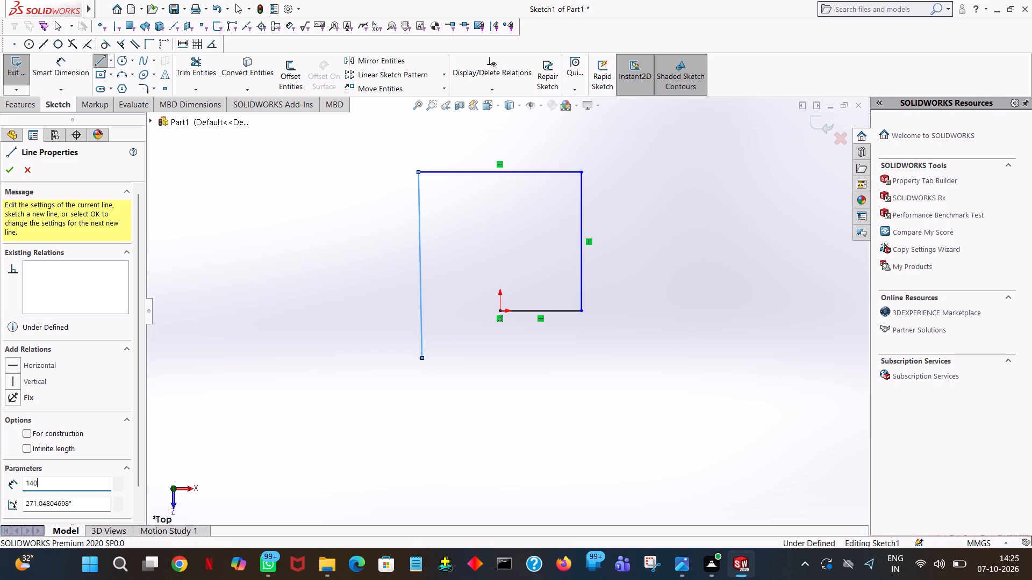
{"action": "key", "text": "Return"}
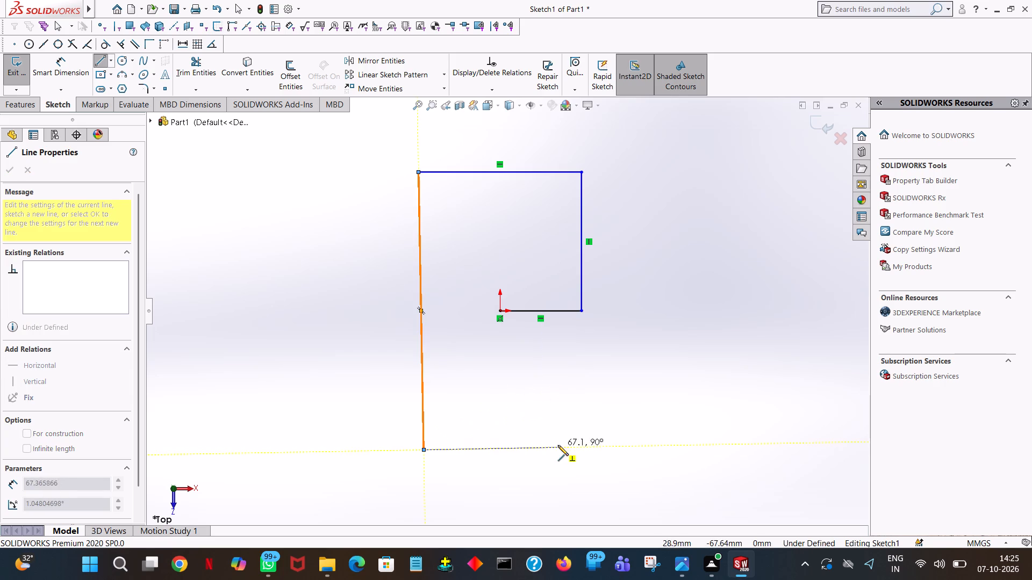
Draw the horizontal bottom edge rightward from the long line's lower end, end the chain and set its length to 82 mm.
{"action": "left_click", "coordinate": [580, 450]}
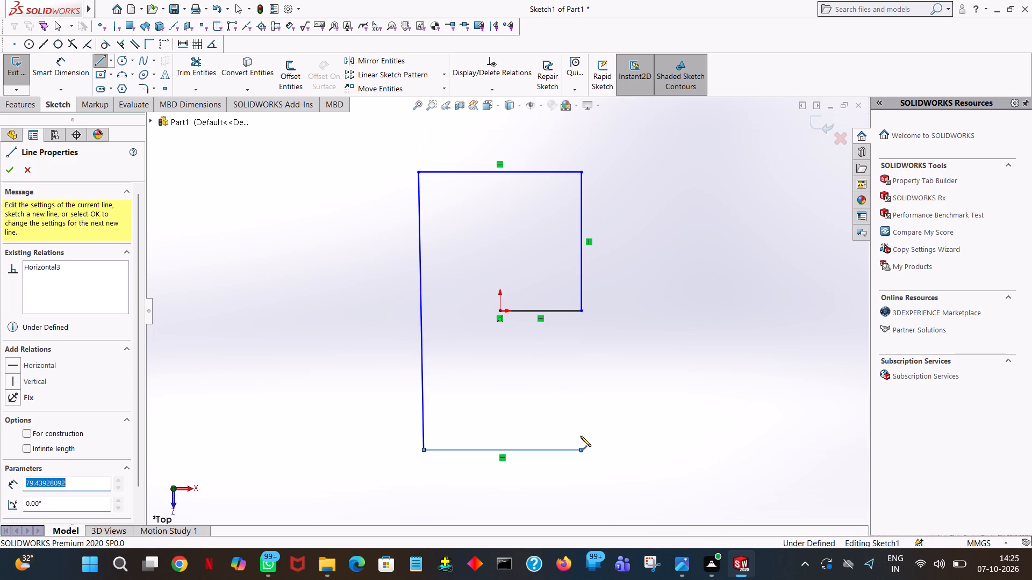
{"action": "right_click", "coordinate": [604, 394]}
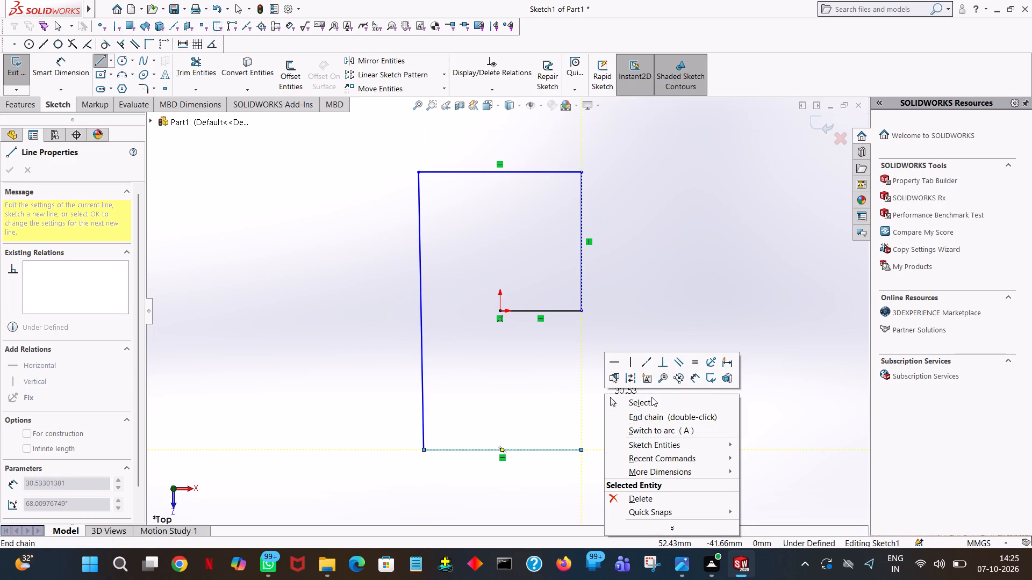
{"action": "left_click", "coordinate": [650, 396]}
{"action": "left_click", "coordinate": [558, 452]}
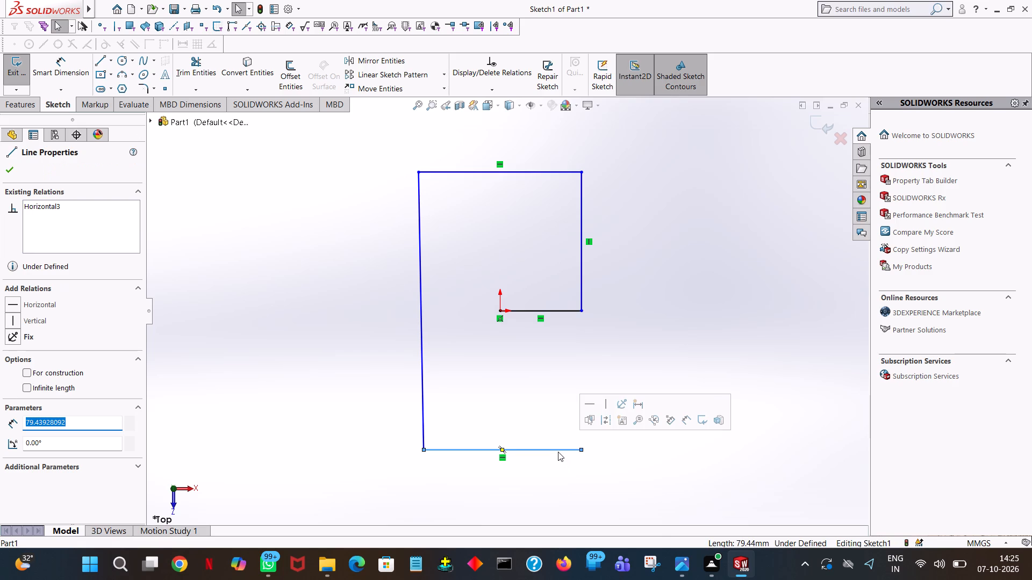
{"action": "type", "text": "82"}
{"action": "key", "text": "Return"}
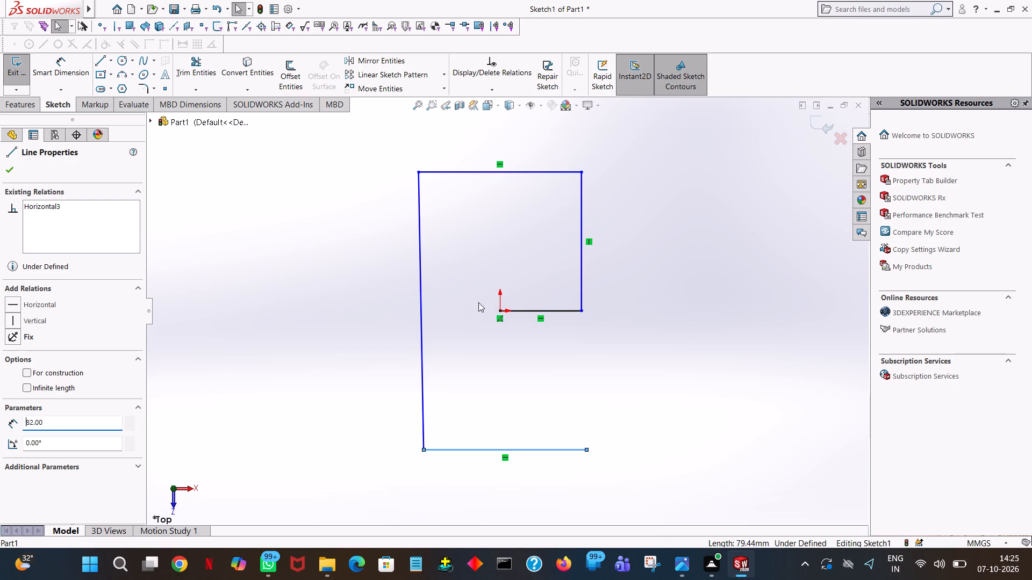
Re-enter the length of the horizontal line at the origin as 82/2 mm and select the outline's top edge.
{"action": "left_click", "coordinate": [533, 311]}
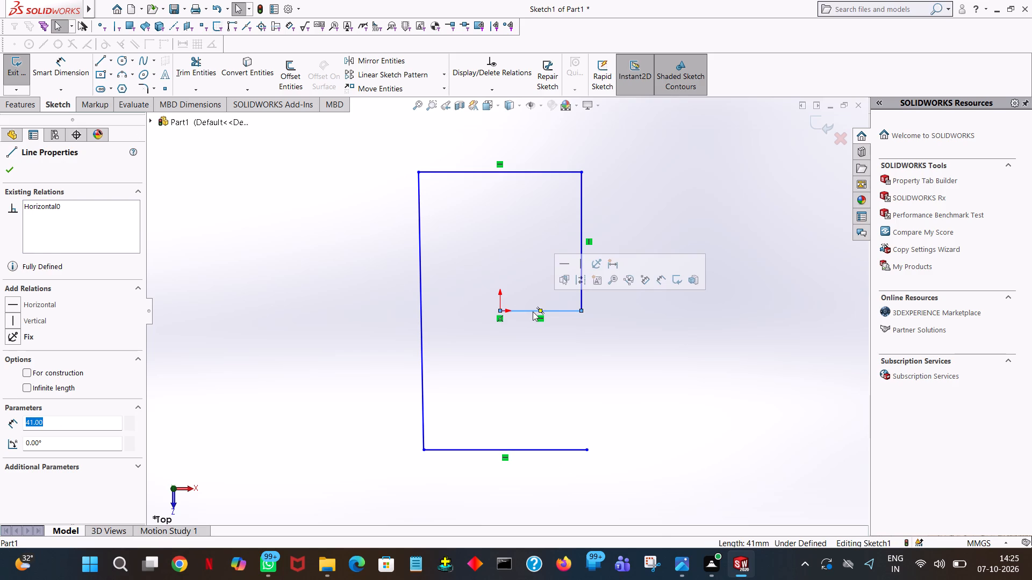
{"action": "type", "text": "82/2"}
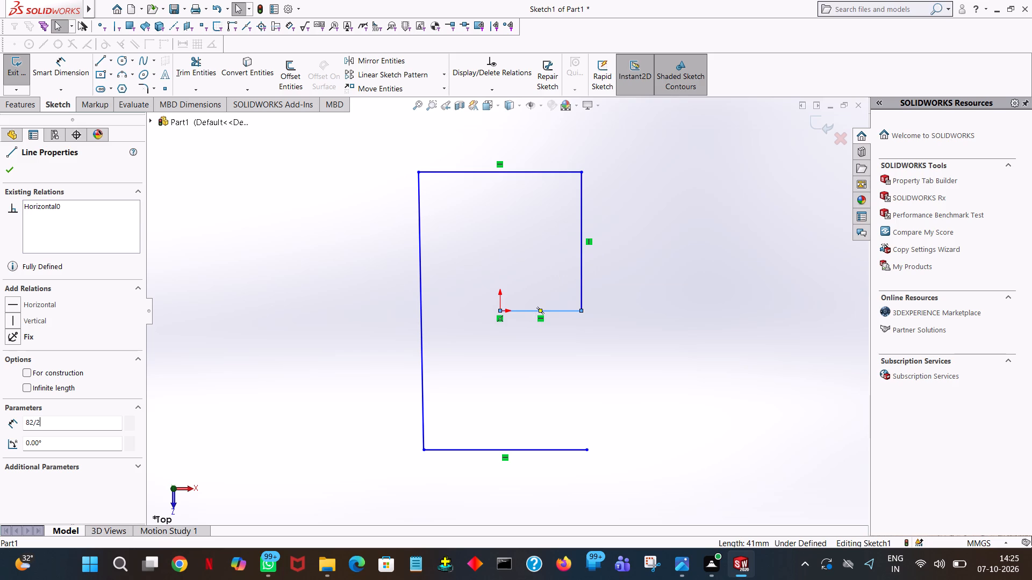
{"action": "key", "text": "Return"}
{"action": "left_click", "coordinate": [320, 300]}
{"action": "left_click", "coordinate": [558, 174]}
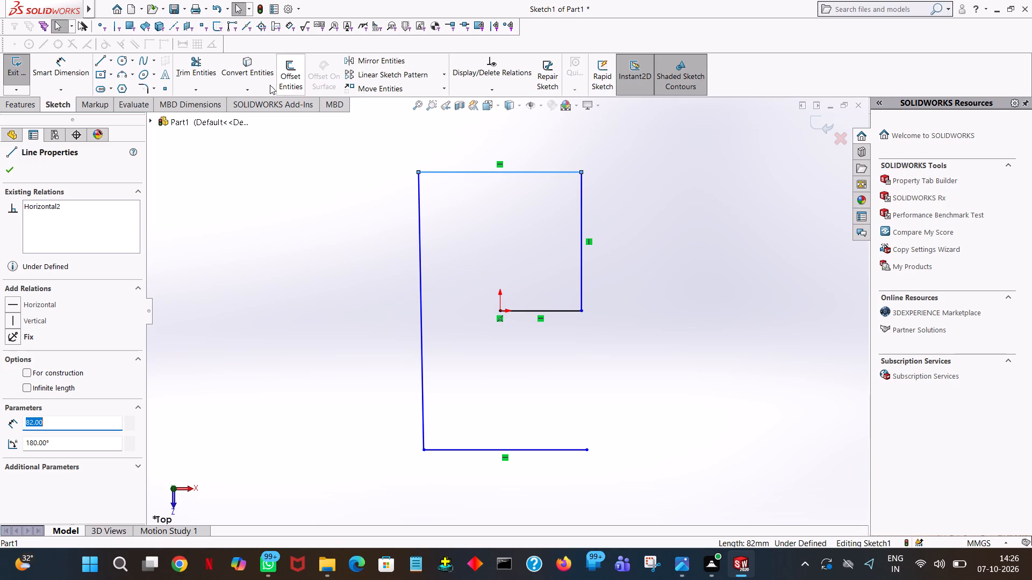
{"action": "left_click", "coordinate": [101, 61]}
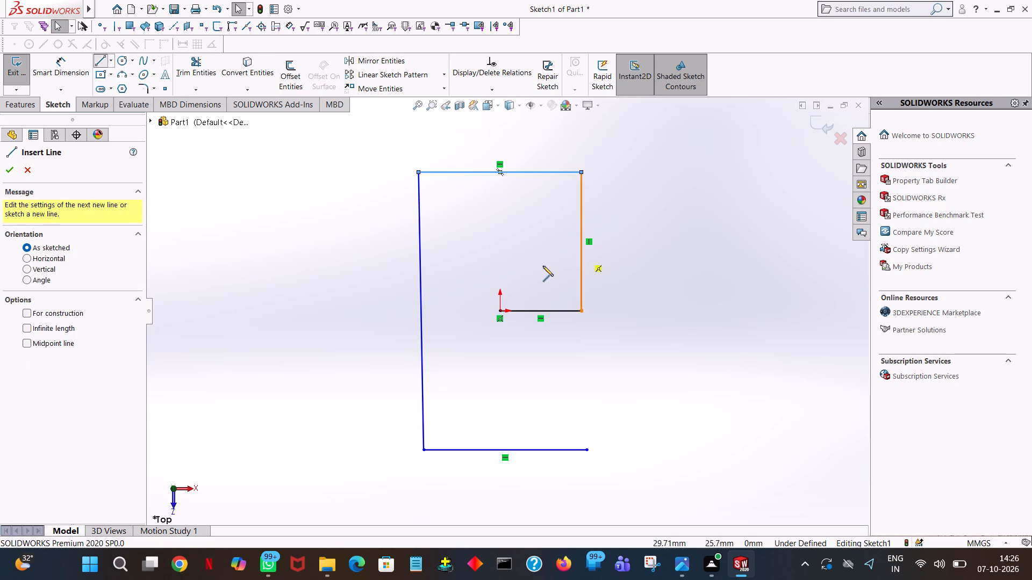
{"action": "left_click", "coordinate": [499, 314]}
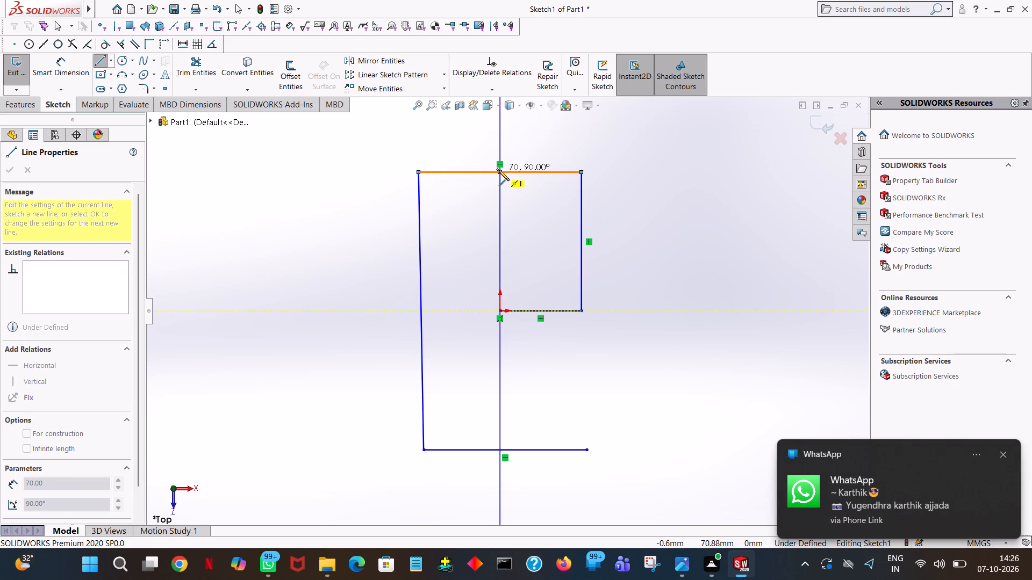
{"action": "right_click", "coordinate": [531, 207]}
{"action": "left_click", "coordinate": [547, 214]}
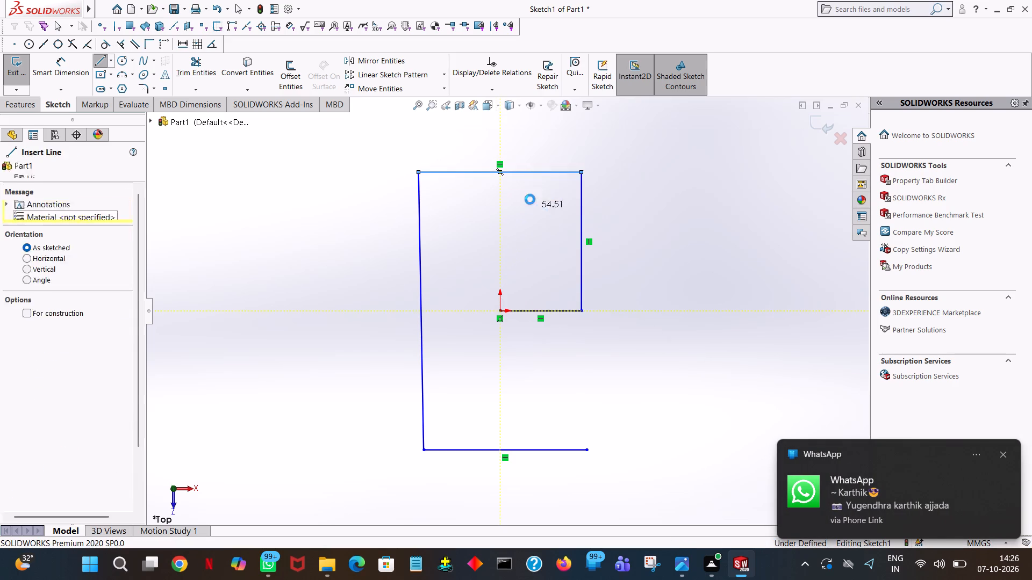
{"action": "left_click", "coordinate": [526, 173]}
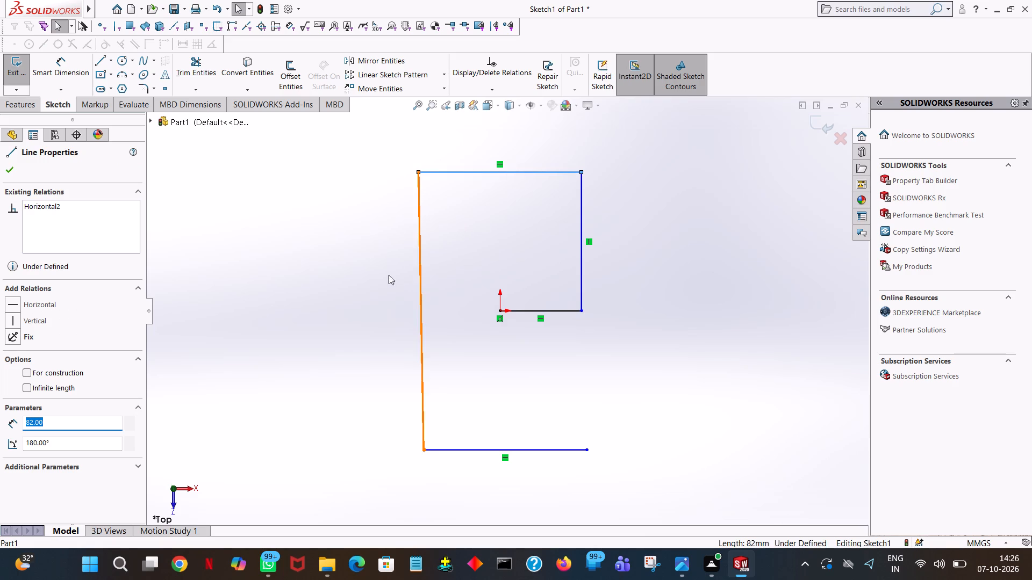
Straighten the slanted 140 mm left edge by setting its angle to 270°.
{"action": "left_click", "coordinate": [418, 285]}
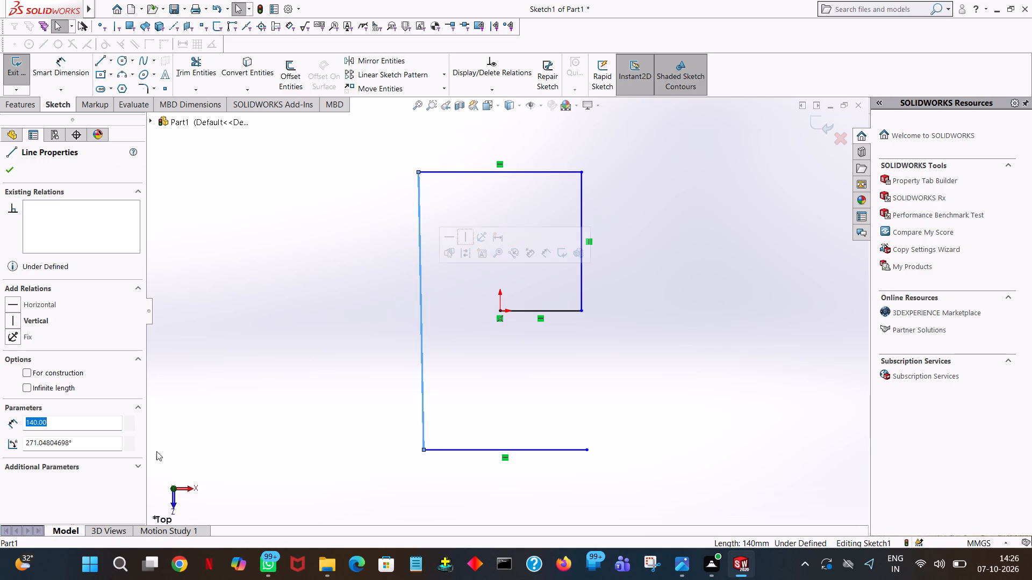
{"action": "left_click", "coordinate": [110, 446]}
{"action": "left_click", "coordinate": [110, 446]}
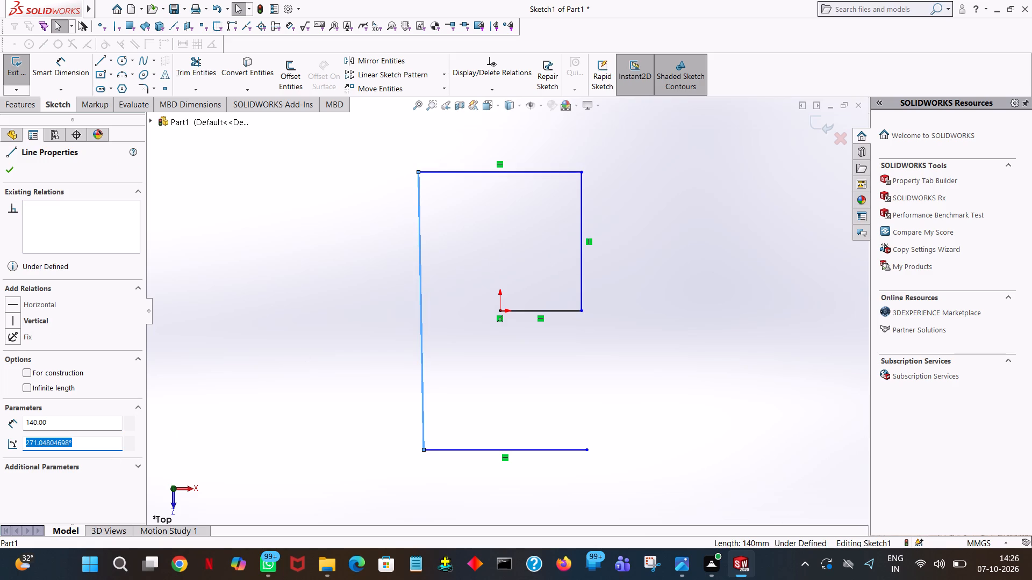
{"action": "type", "text": "270"}
{"action": "key", "text": "Return"}
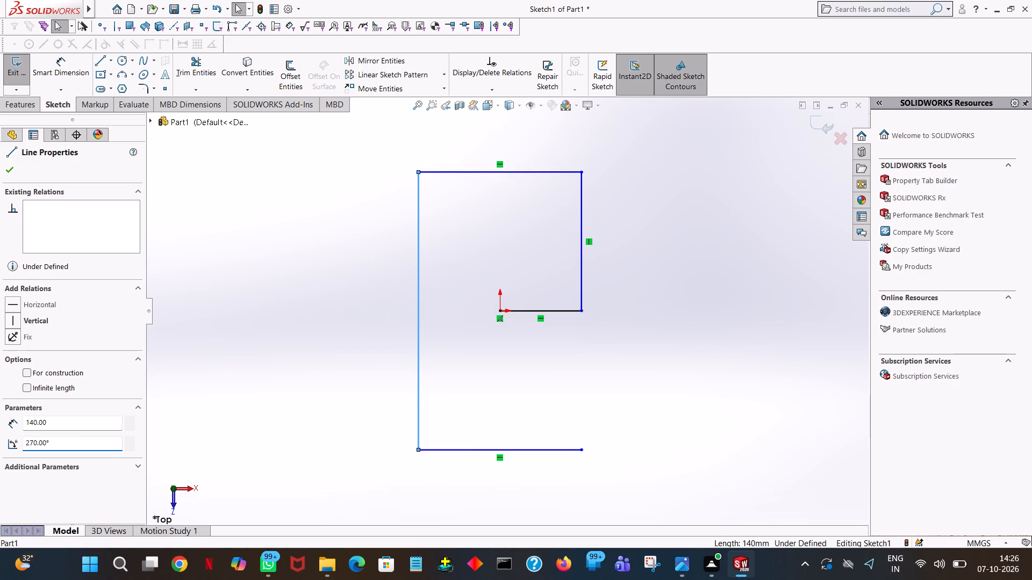
{"action": "left_click", "coordinate": [503, 451]}
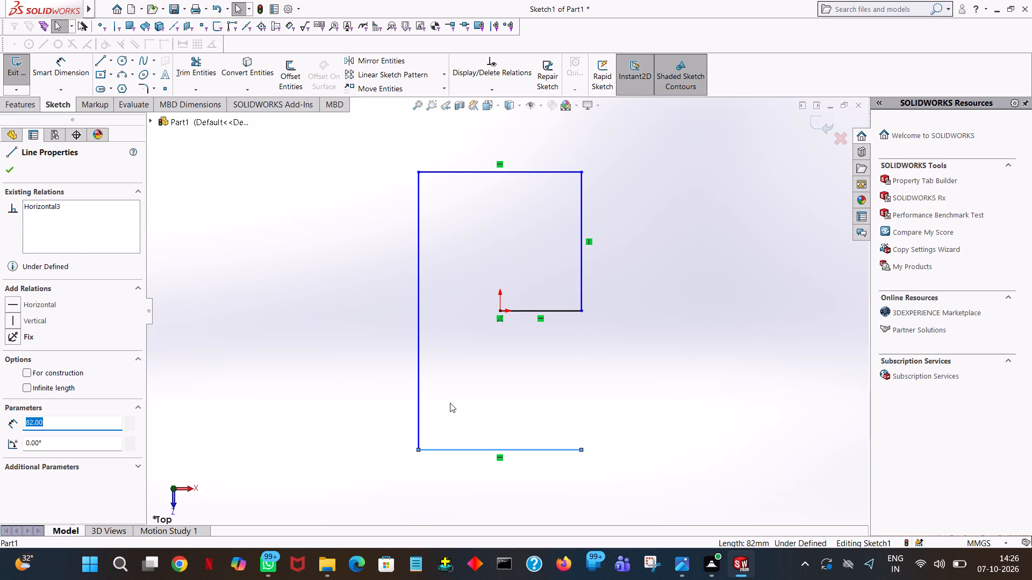
{"action": "left_click", "coordinate": [451, 402]}
Close the rectangle with a vertical 70 mm line from the right end of the origin line to the bottom edge's open end.
{"action": "left_click", "coordinate": [99, 62]}
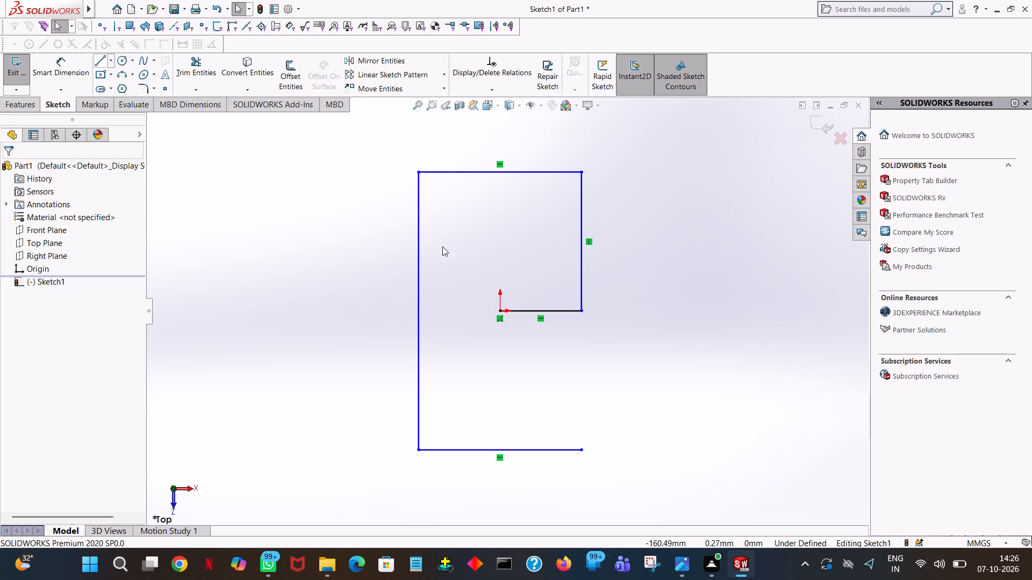
{"action": "left_click", "coordinate": [579, 311]}
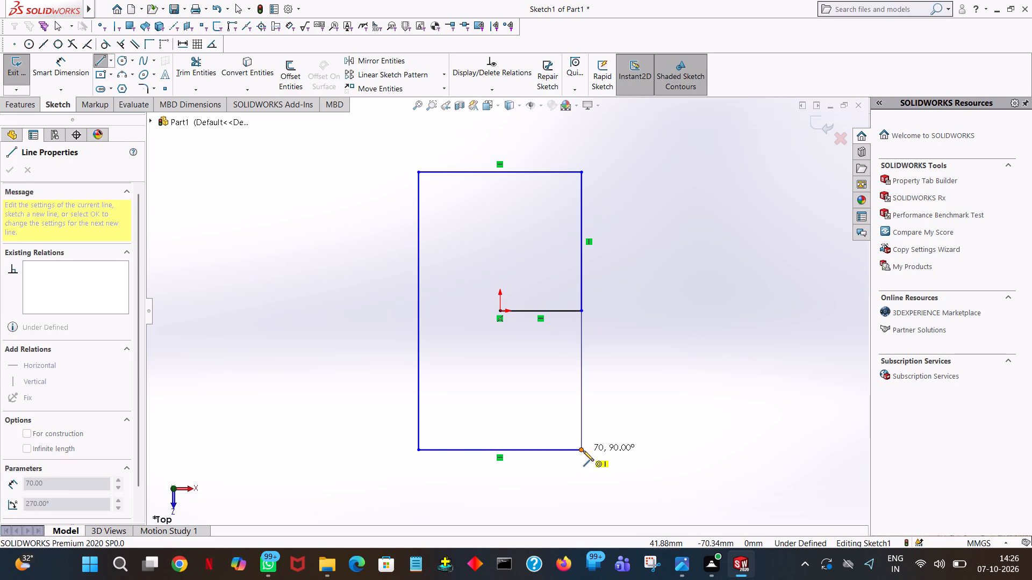
{"action": "left_click", "coordinate": [582, 451]}
{"action": "right_click", "coordinate": [582, 451]}
{"action": "left_click", "coordinate": [618, 459]}
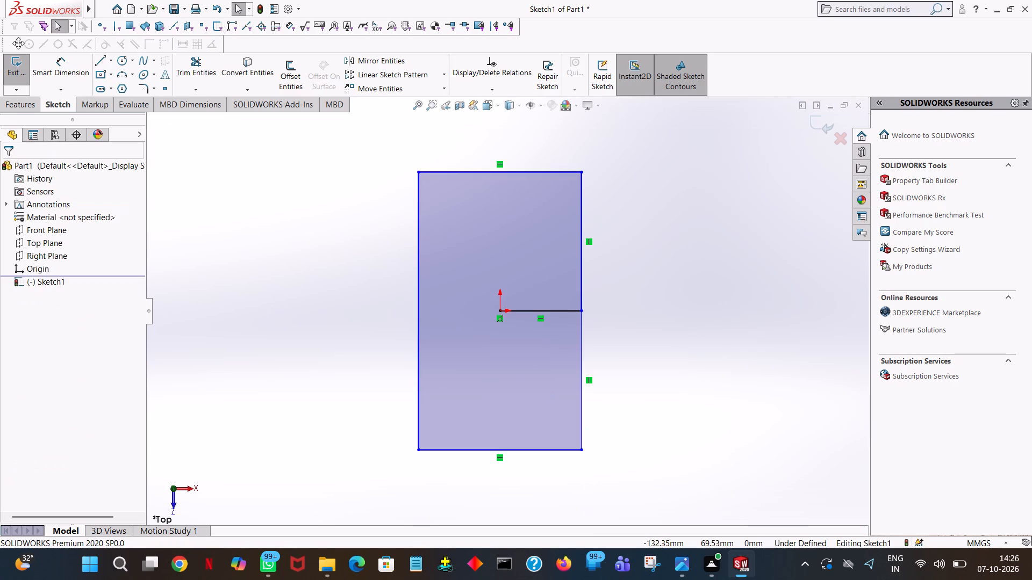
Trim away the horizontal line running from the origin to the rectangle's right edge.
{"action": "left_click", "coordinate": [192, 75]}
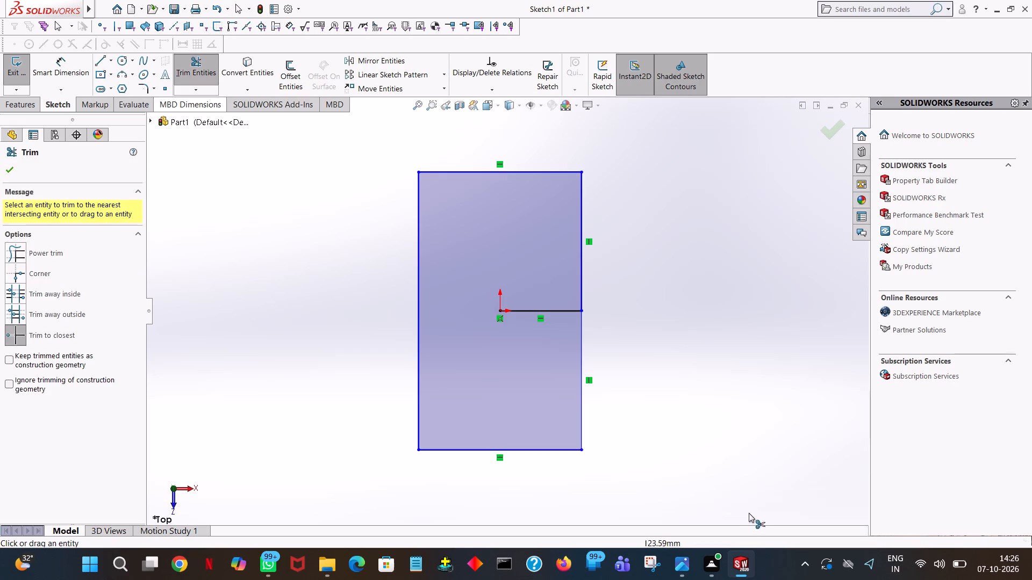
{"action": "left_click", "coordinate": [546, 308]}
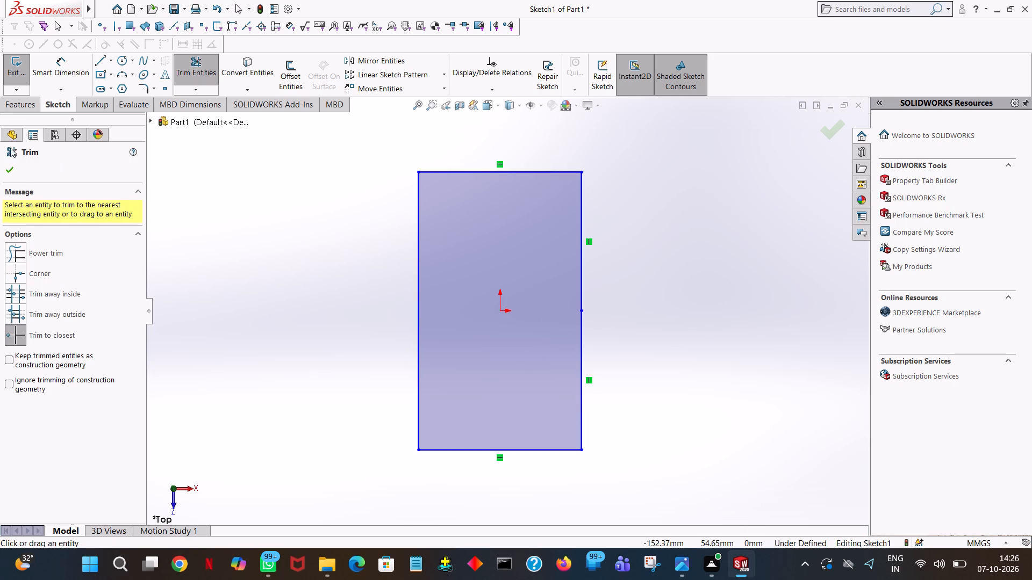
{"action": "left_click", "coordinate": [11, 163]}
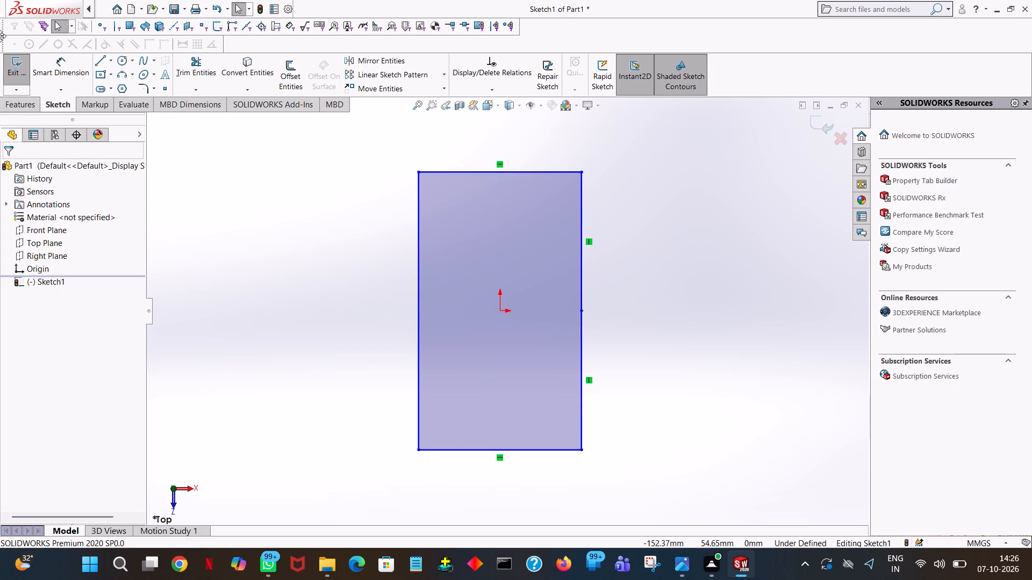
Draw a circle of radius 18 mm centred on the midpoint of the rectangle's bottom edge.
{"action": "left_click", "coordinate": [117, 61]}
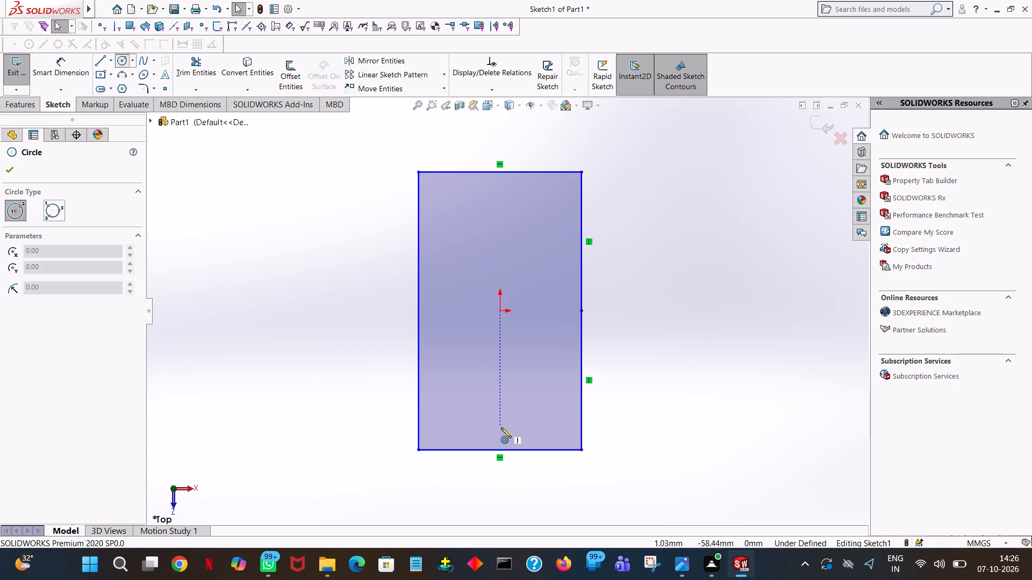
{"action": "left_click", "coordinate": [499, 452]}
{"action": "left_click", "coordinate": [489, 479]}
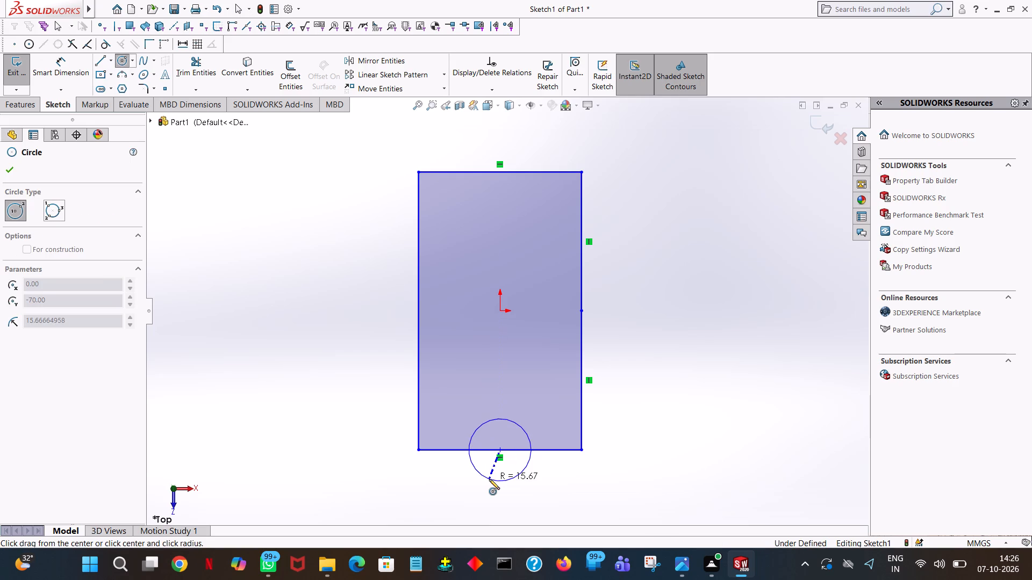
{"action": "type", "text": "18"}
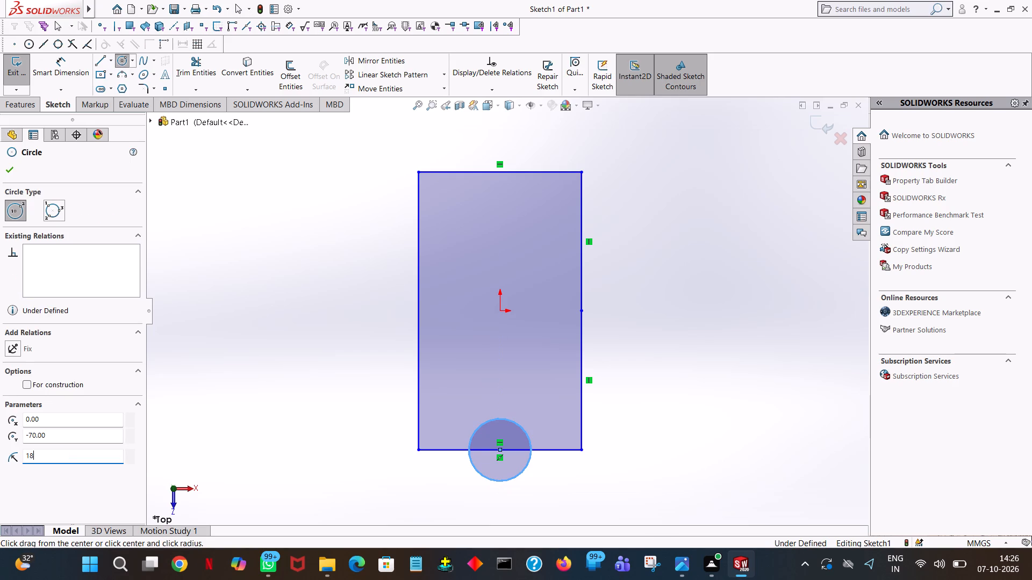
{"action": "key", "text": "Return"}
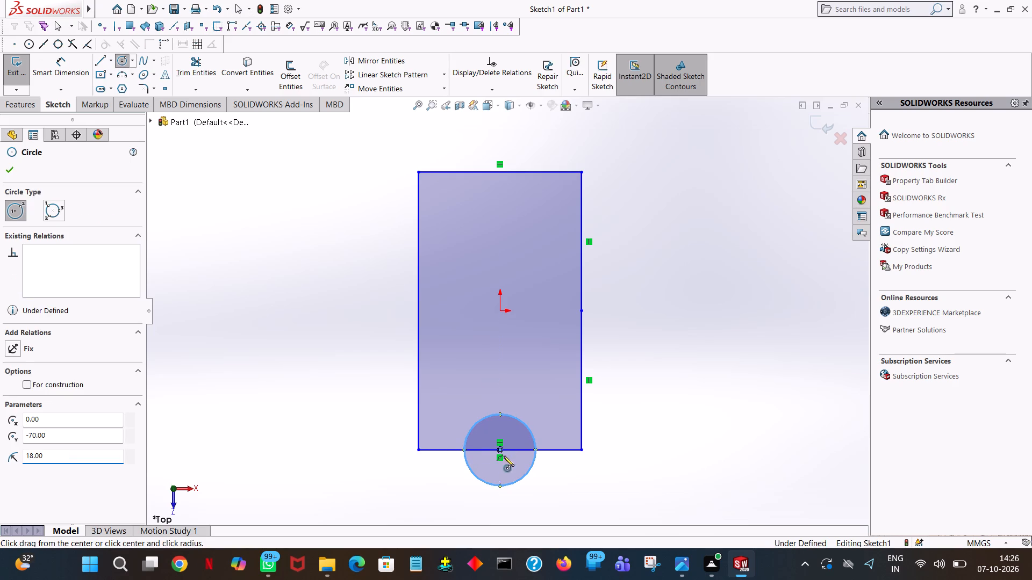
Trim the circle's upper half and the bottom-edge segment inside it, leaving a semicircular tab joined to the rectangle.
{"action": "left_click", "coordinate": [196, 71]}
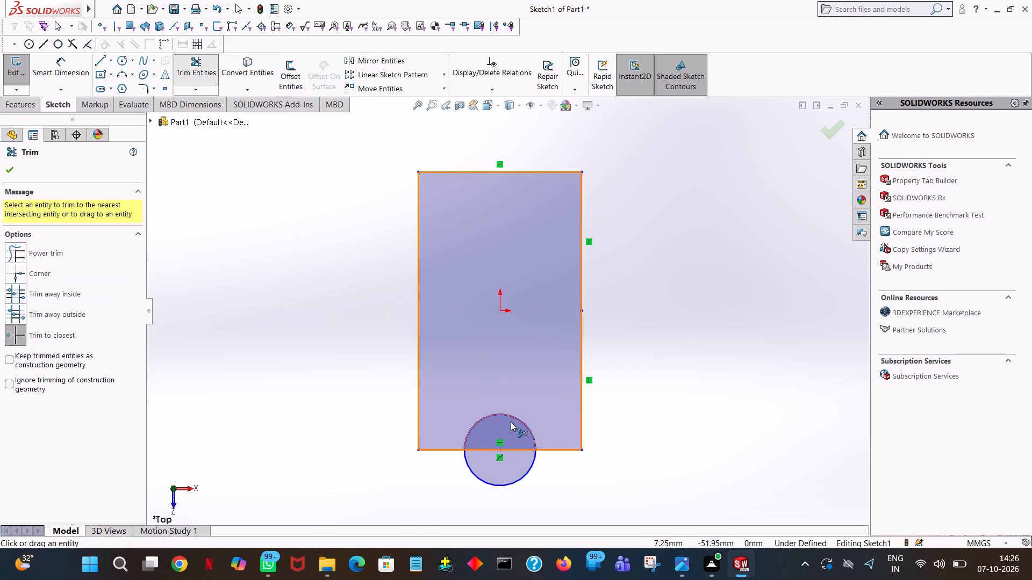
{"action": "left_click", "coordinate": [518, 417]}
{"action": "left_click", "coordinate": [518, 452]}
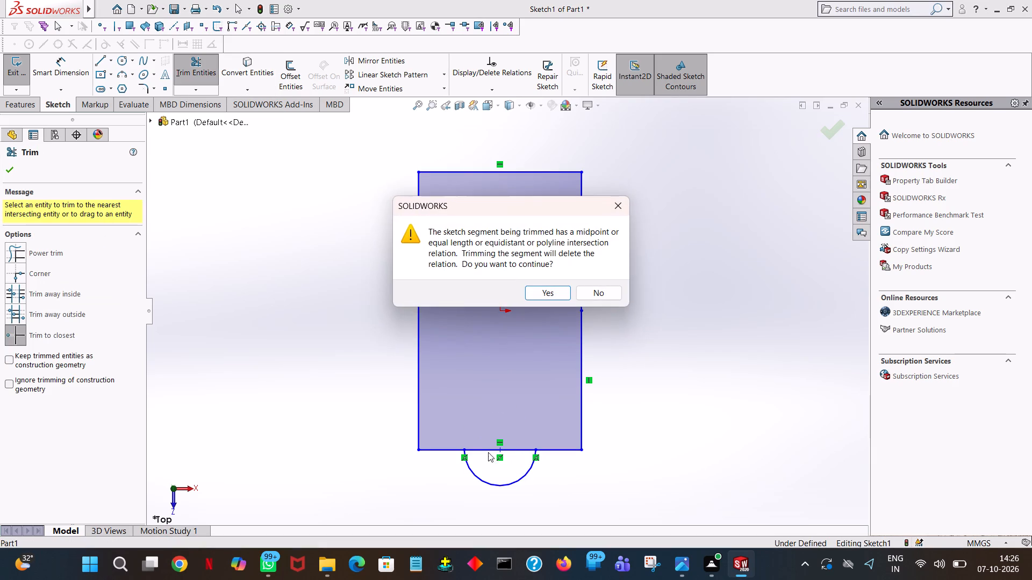
{"action": "left_click", "coordinate": [550, 296]}
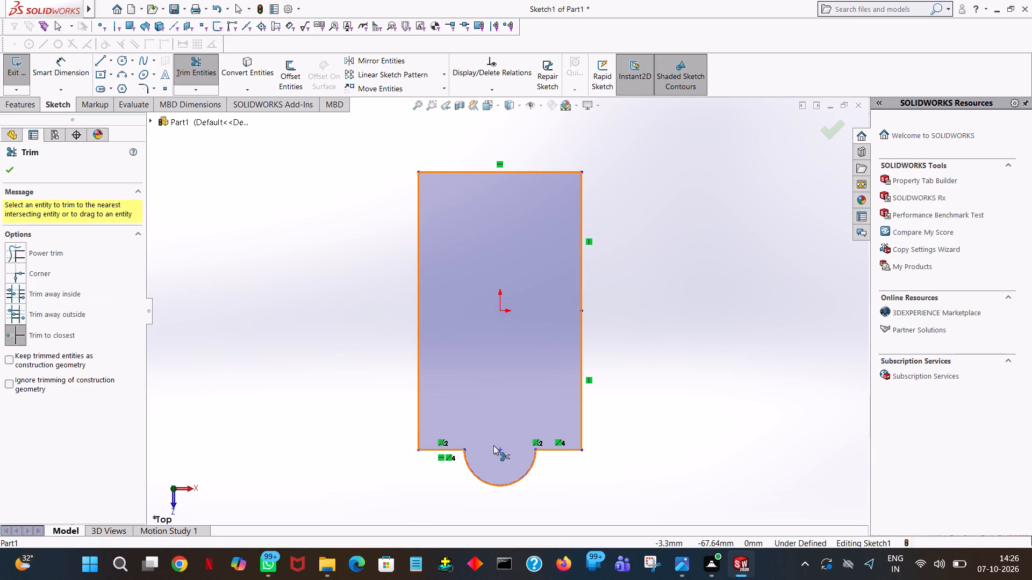
{"action": "left_click", "coordinate": [10, 175]}
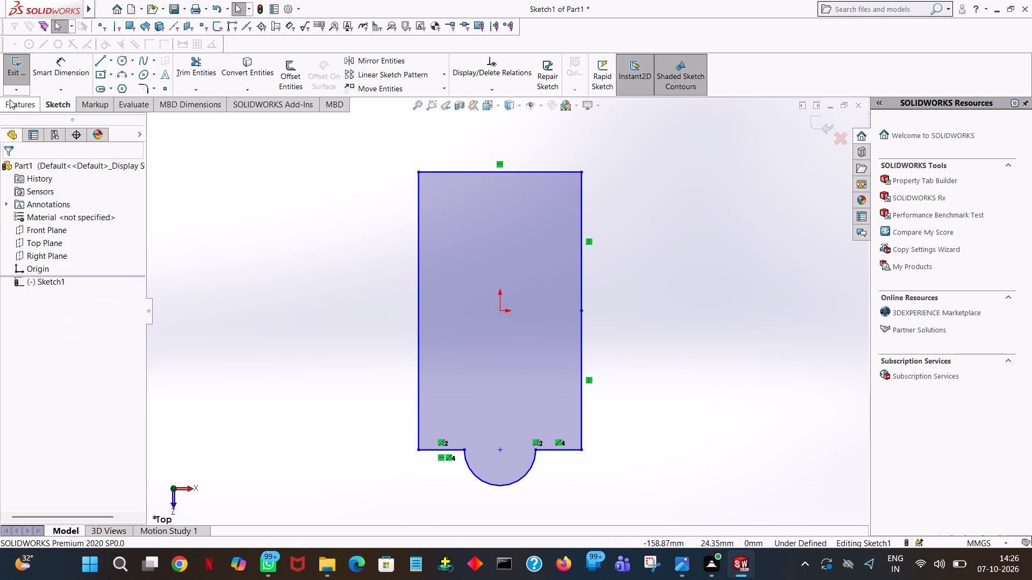
Extrude the tabbed base profile as a blind boss 15 mm deep.
{"action": "left_click", "coordinate": [10, 99]}
{"action": "left_click", "coordinate": [20, 68]}
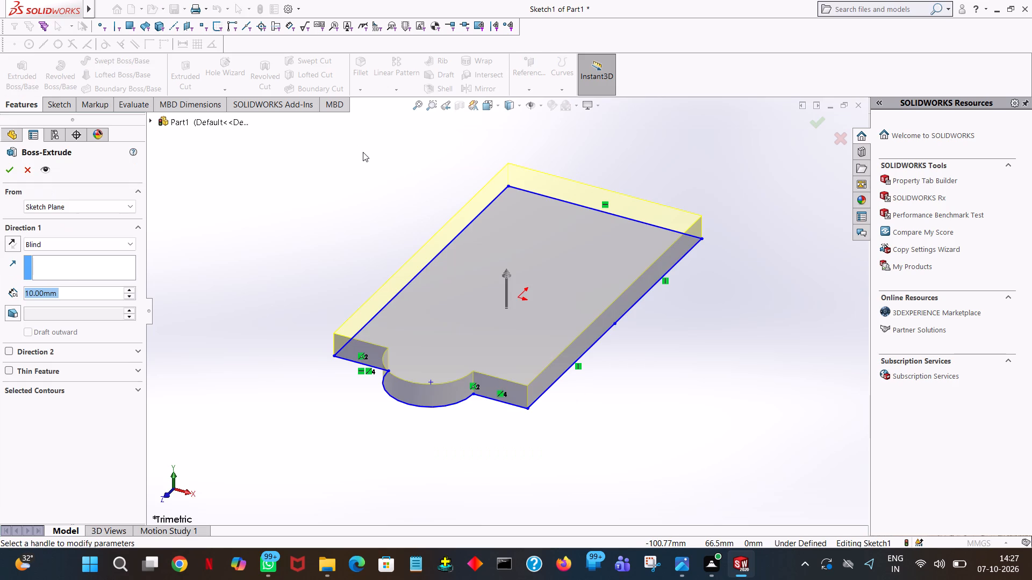
{"action": "type", "text": "15"}
{"action": "key", "text": "Return"}
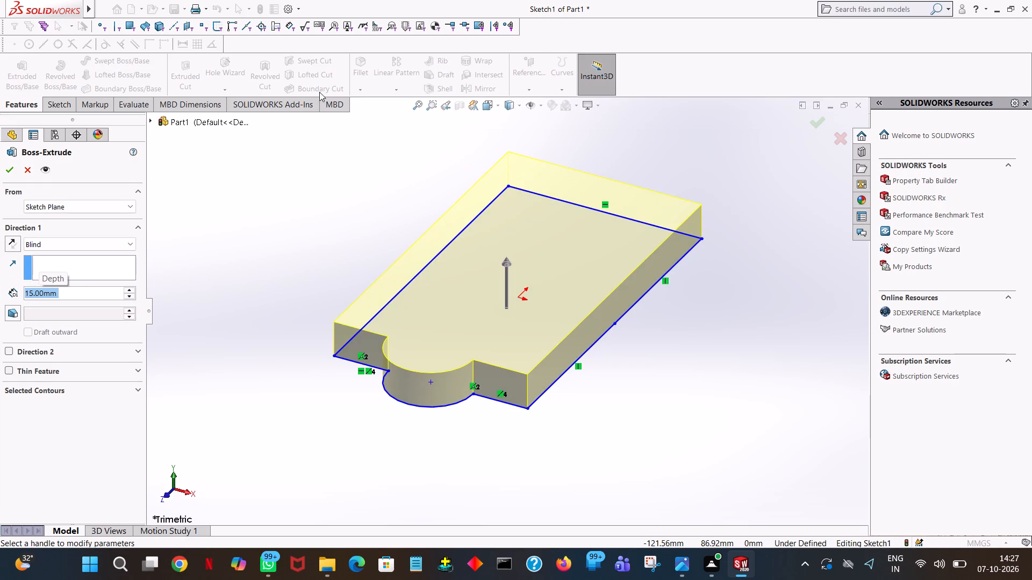
{"action": "left_click", "coordinate": [4, 176]}
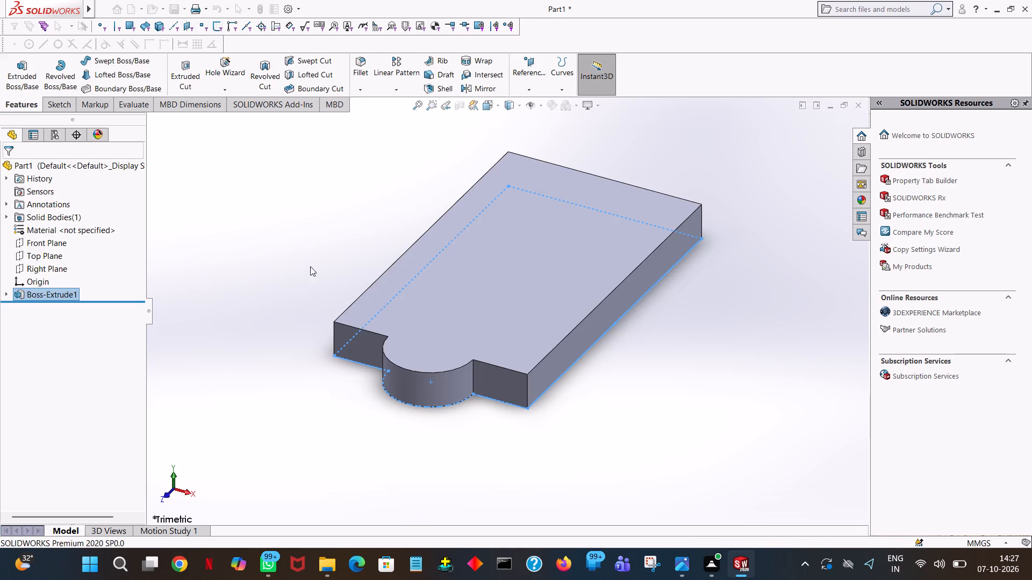
{"action": "left_click", "coordinate": [356, 178]}
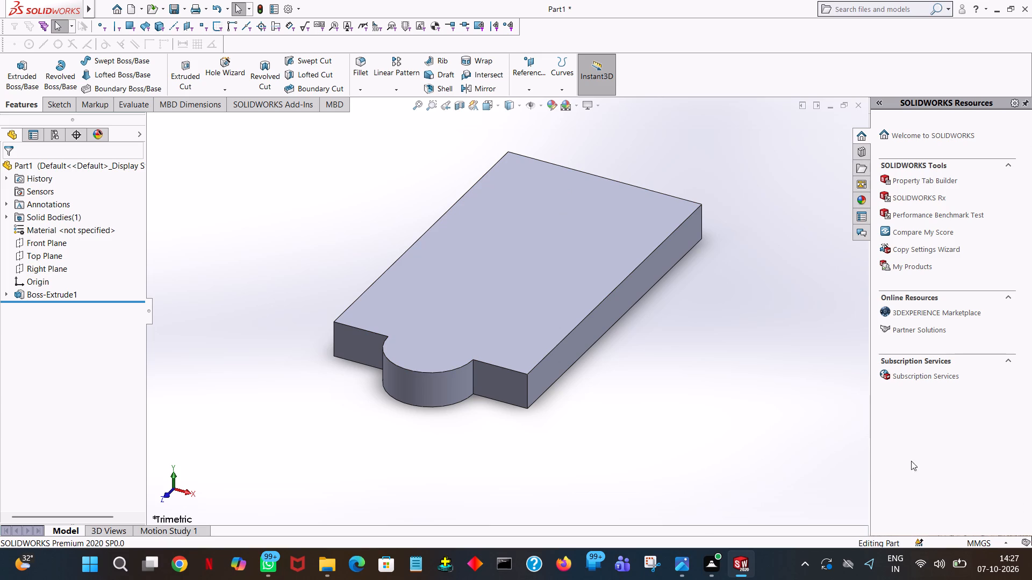
Start a boss sketch on the slab's top face, viewed normal, and draw a 12 mm line leftward along the bottom edge from its right corner.
{"action": "left_click", "coordinate": [16, 82]}
{"action": "left_click", "coordinate": [553, 281]}
{"action": "key", "text": "space"}
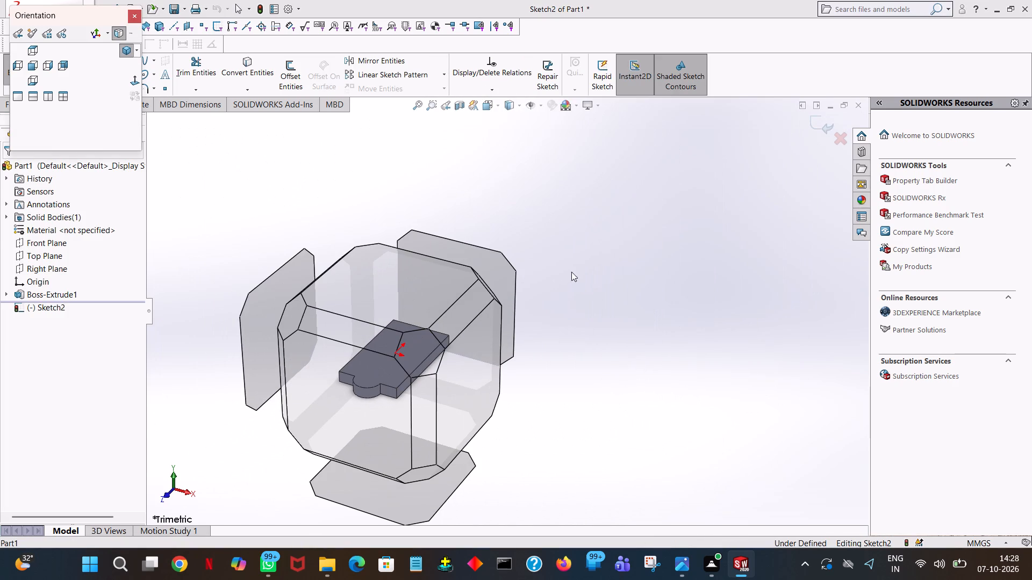
{"action": "left_click", "coordinate": [138, 81]}
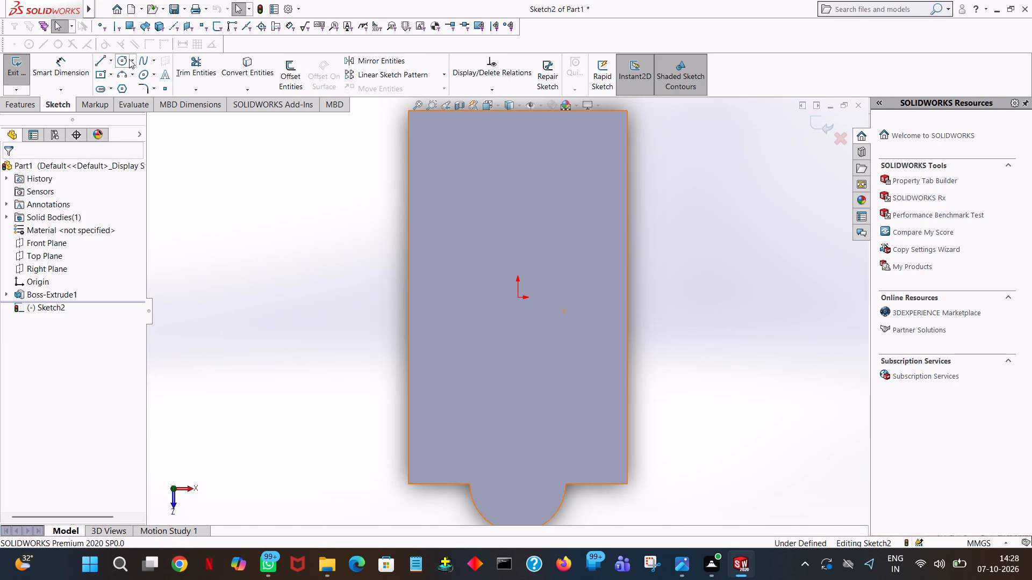
{"action": "left_click", "coordinate": [95, 62]}
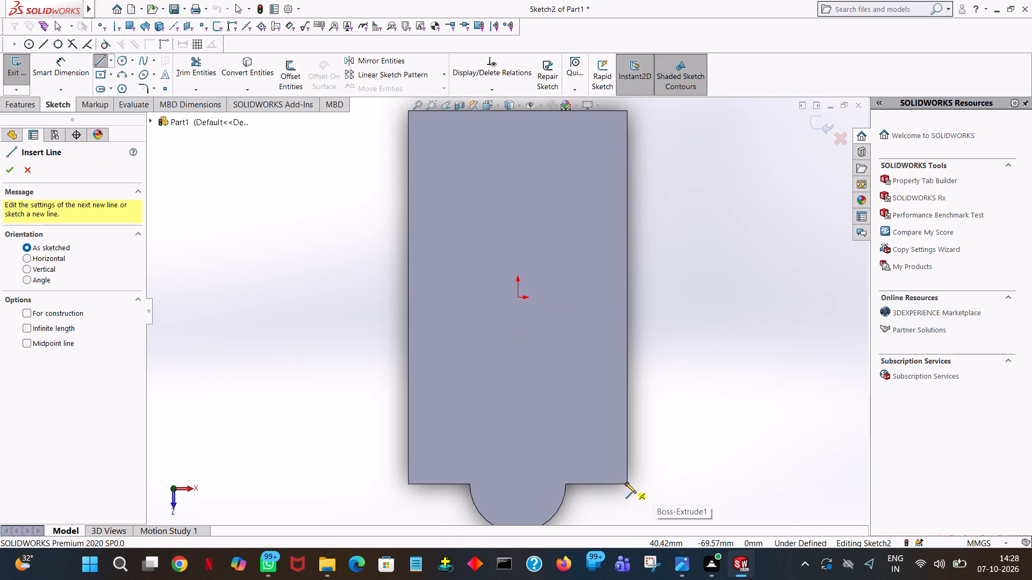
{"action": "left_click", "coordinate": [626, 483]}
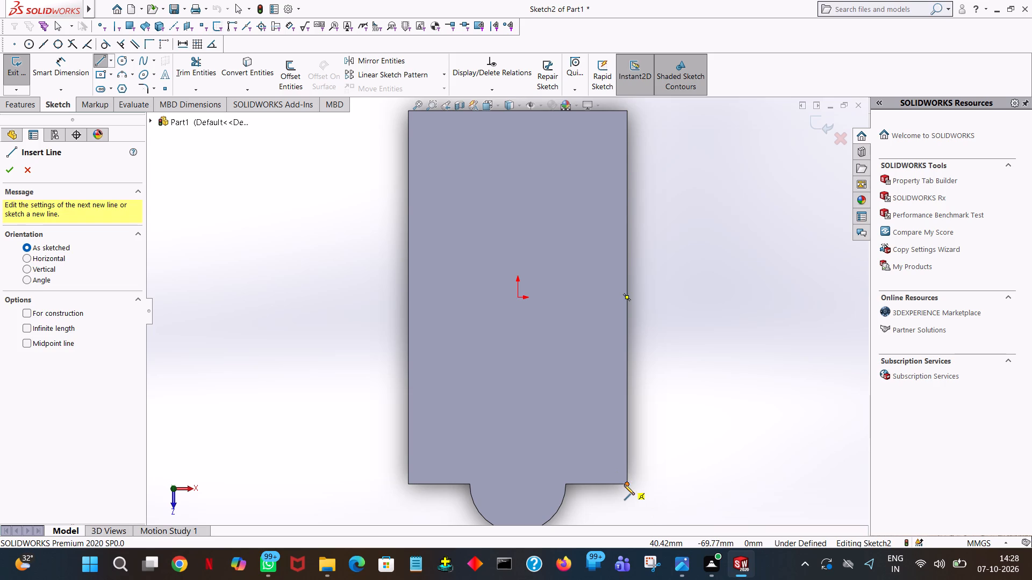
{"action": "left_click", "coordinate": [606, 486]}
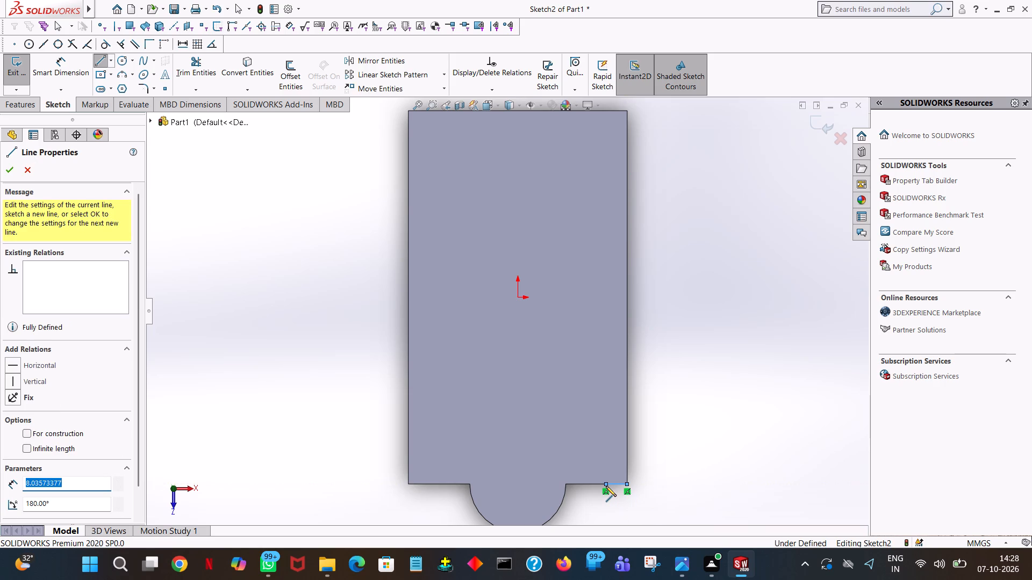
{"action": "type", "text": "12"}
{"action": "key", "text": "Return"}
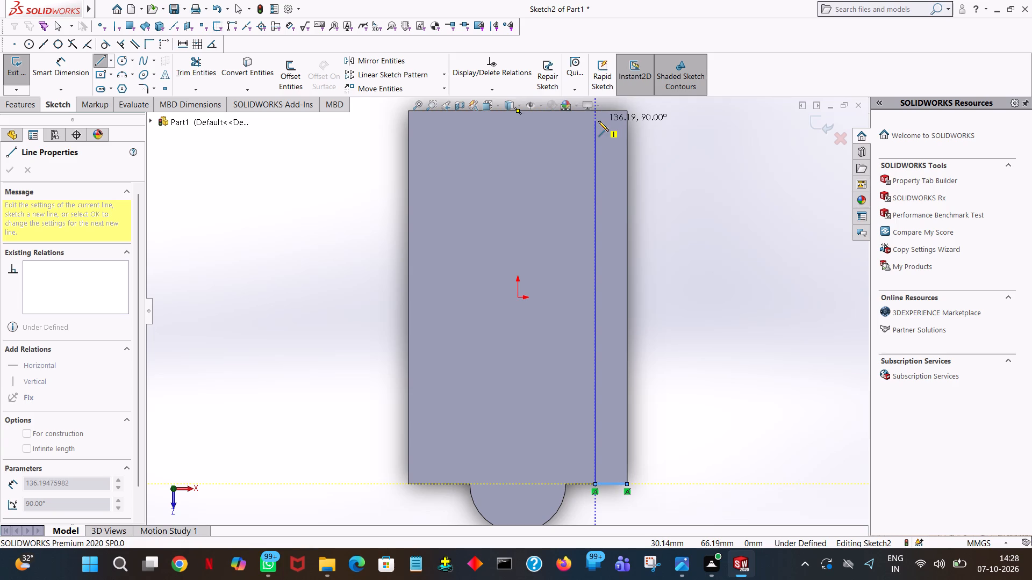
Continue the chain with a vertical line of 140-18 mm upward and a horizontal line of 70-12 mm leftward.
{"action": "middle_click_drag", "start_coordinate": [598, 121], "coordinate": [600, 137], "text": "ctrl"}
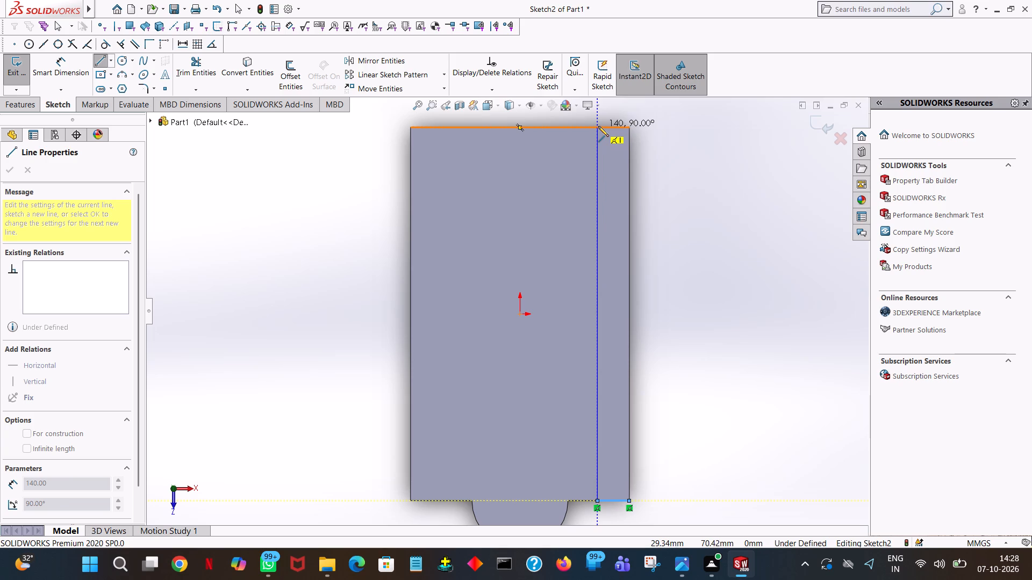
{"action": "left_click", "coordinate": [596, 146]}
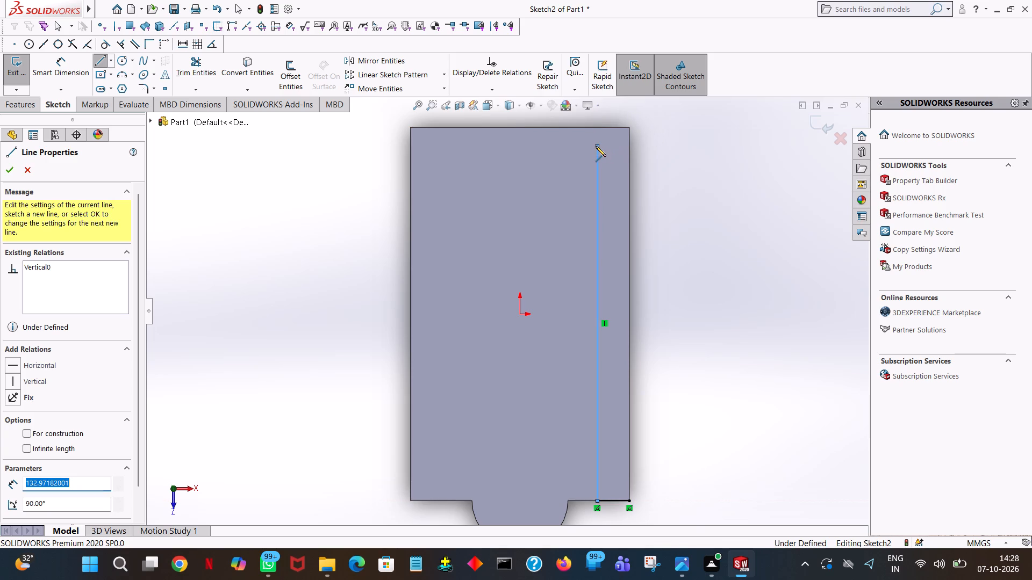
{"action": "type", "text": "140-"}
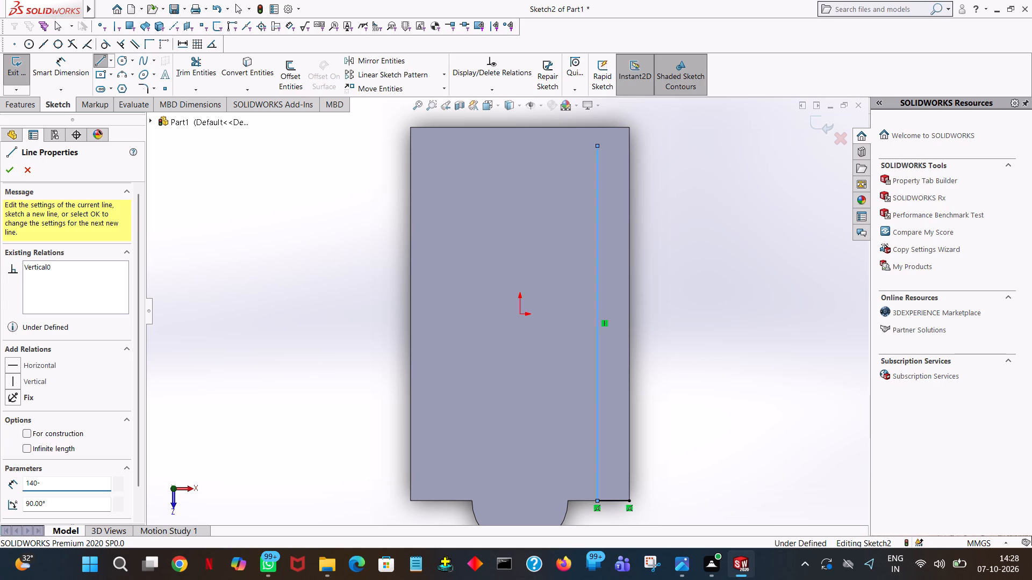
{"action": "type", "text": "18"}
{"action": "key", "text": "Return"}
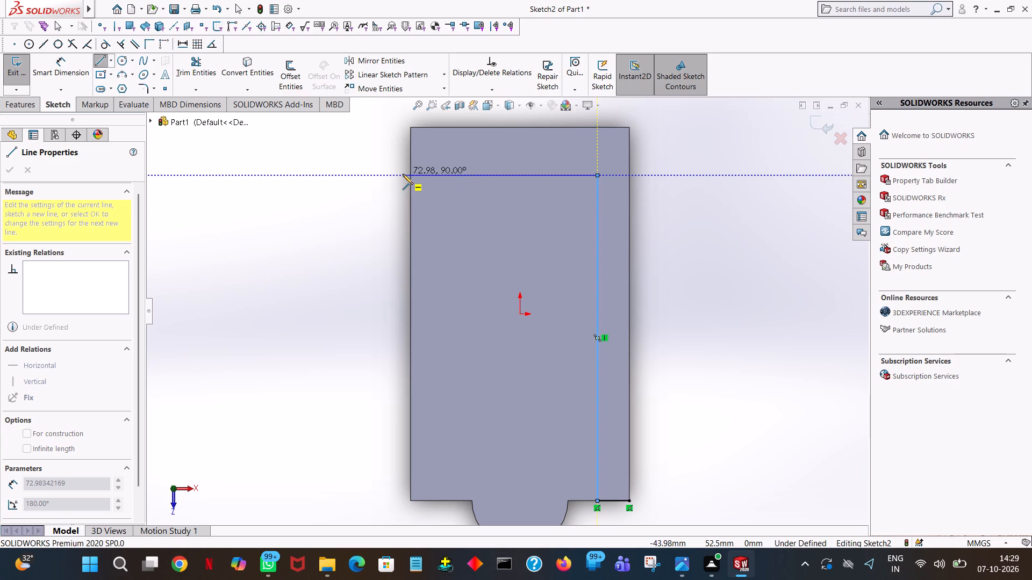
{"action": "left_click", "coordinate": [431, 175]}
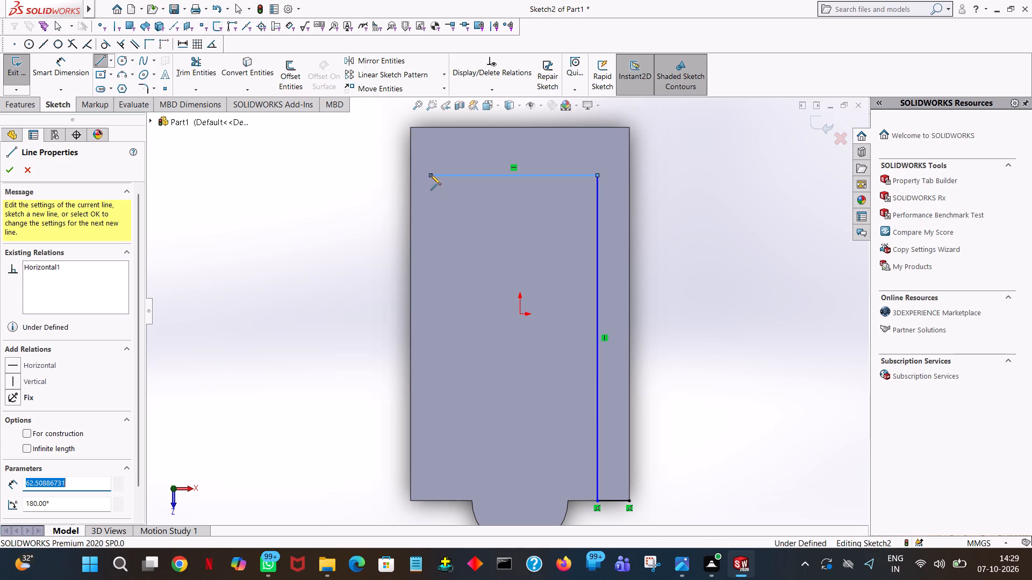
{"action": "type", "text": "70-12"}
{"action": "key", "text": "Return"}
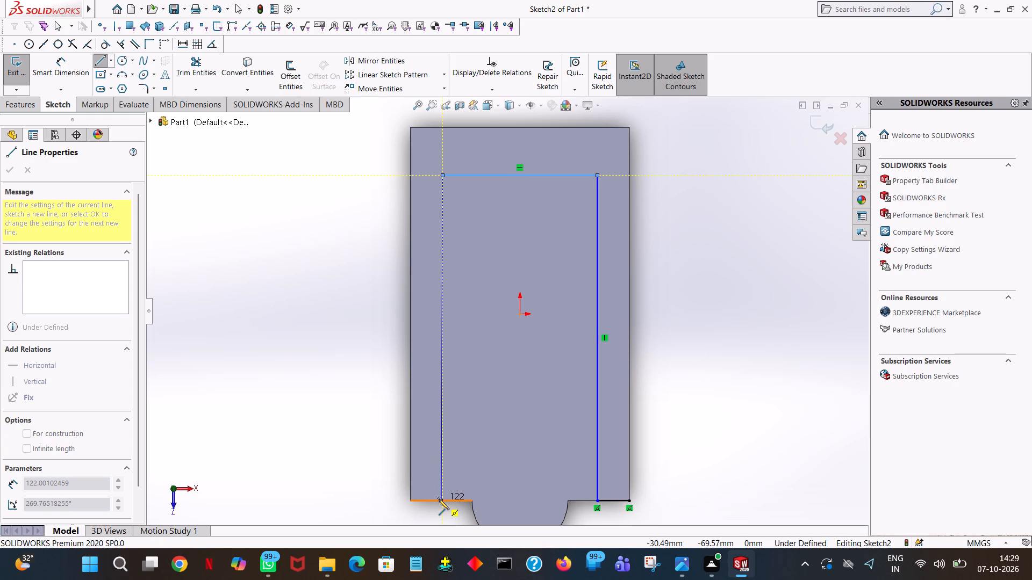
Close the U-shaped profile by running lines down to the bottom edge and around the face's left, top and right edges, and end the chain.
{"action": "left_click", "coordinate": [439, 499]}
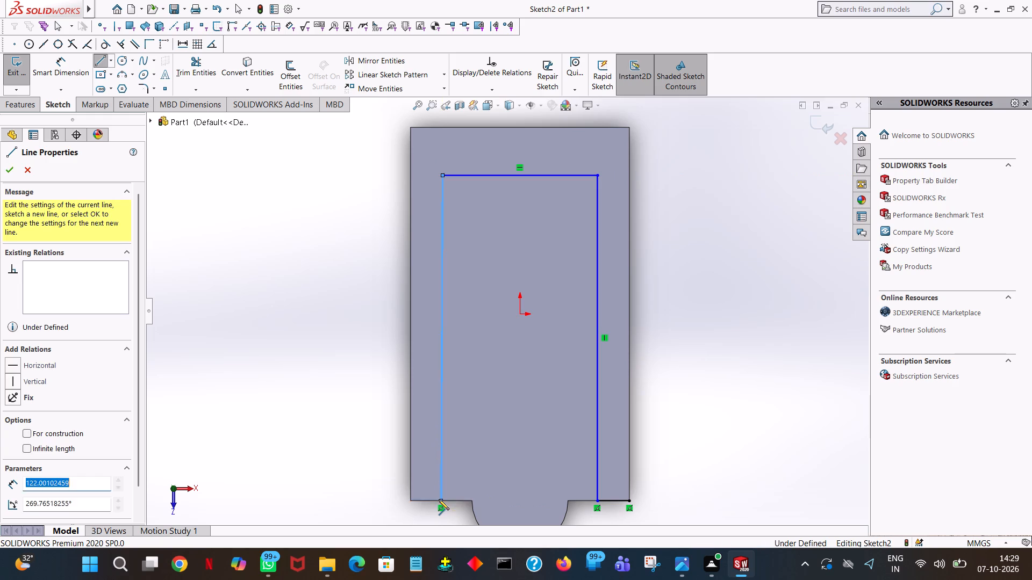
{"action": "left_click", "coordinate": [411, 501]}
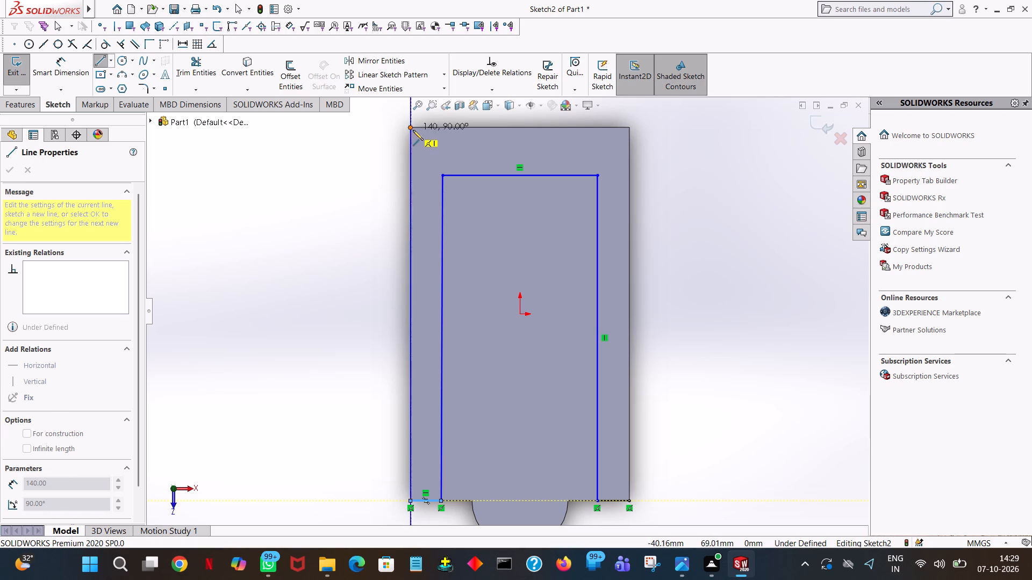
{"action": "left_click", "coordinate": [408, 128]}
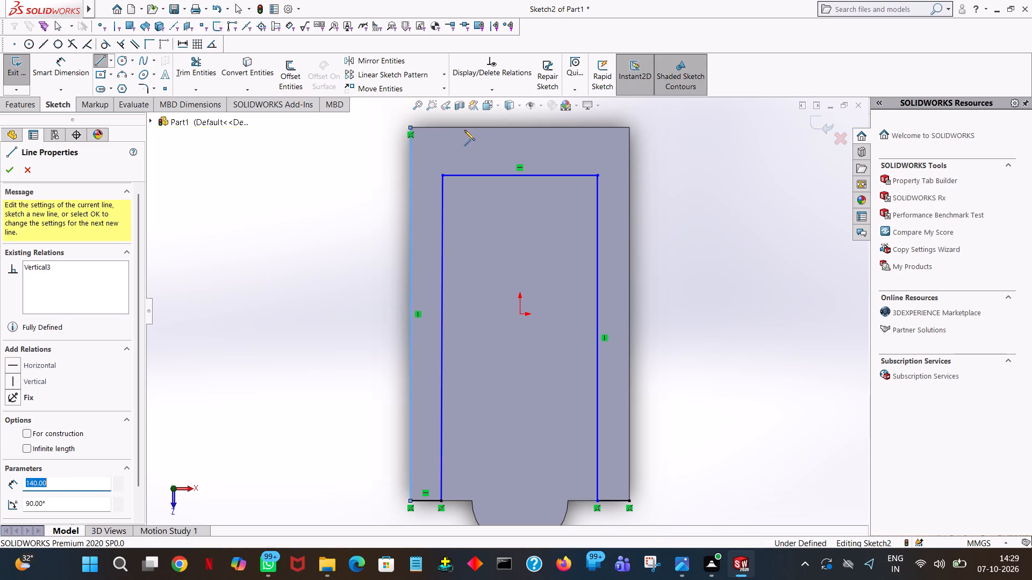
{"action": "left_click", "coordinate": [628, 128]}
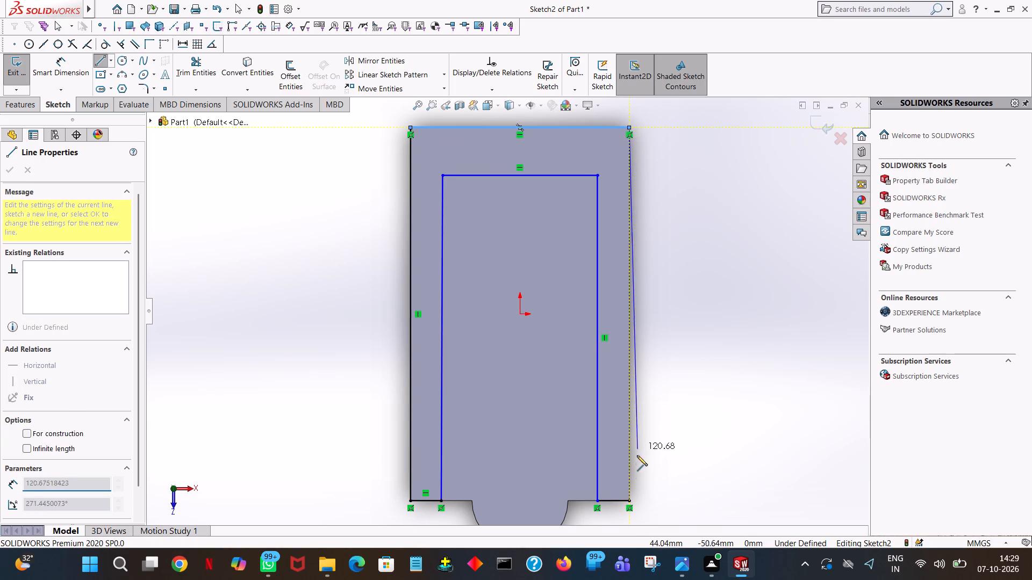
{"action": "left_click", "coordinate": [630, 500]}
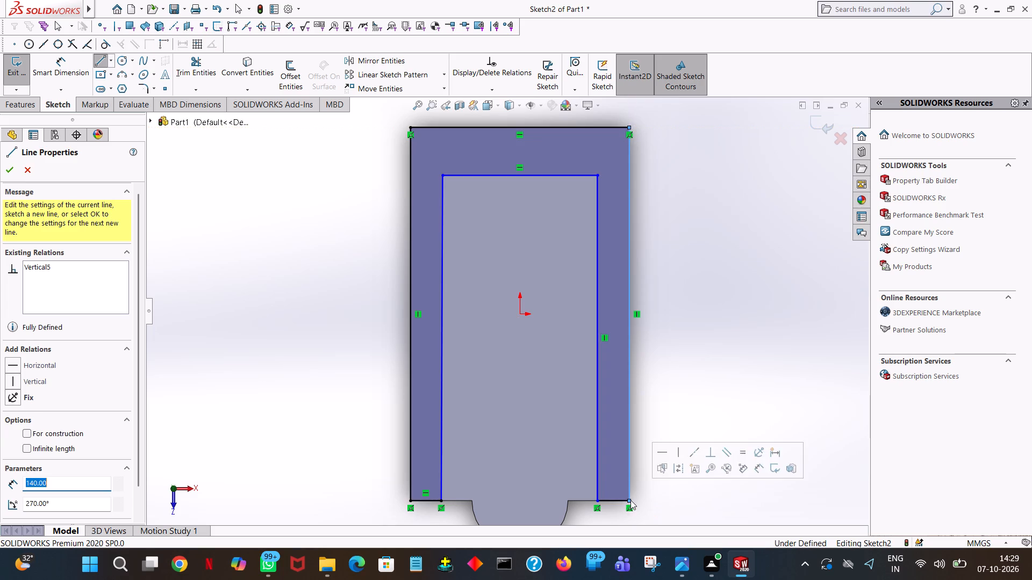
{"action": "right_click", "coordinate": [630, 500]}
{"action": "left_click", "coordinate": [668, 476]}
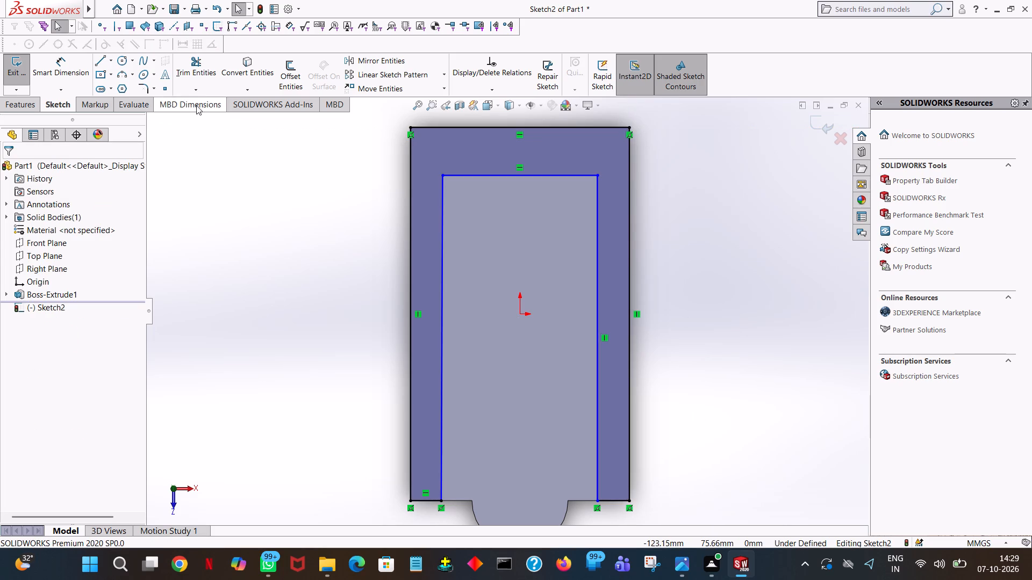
Dimension the U profile's inner horizontal line at 58 mm and its right inner vertical line at 122 mm.
{"action": "left_click", "coordinate": [58, 63]}
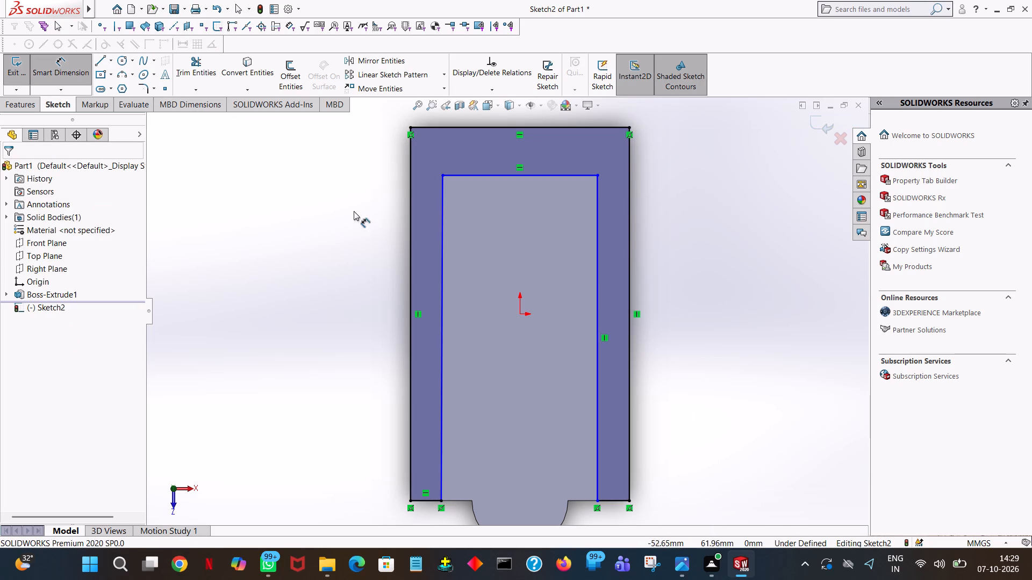
{"action": "left_click", "coordinate": [568, 176]}
{"action": "left_click", "coordinate": [579, 124]}
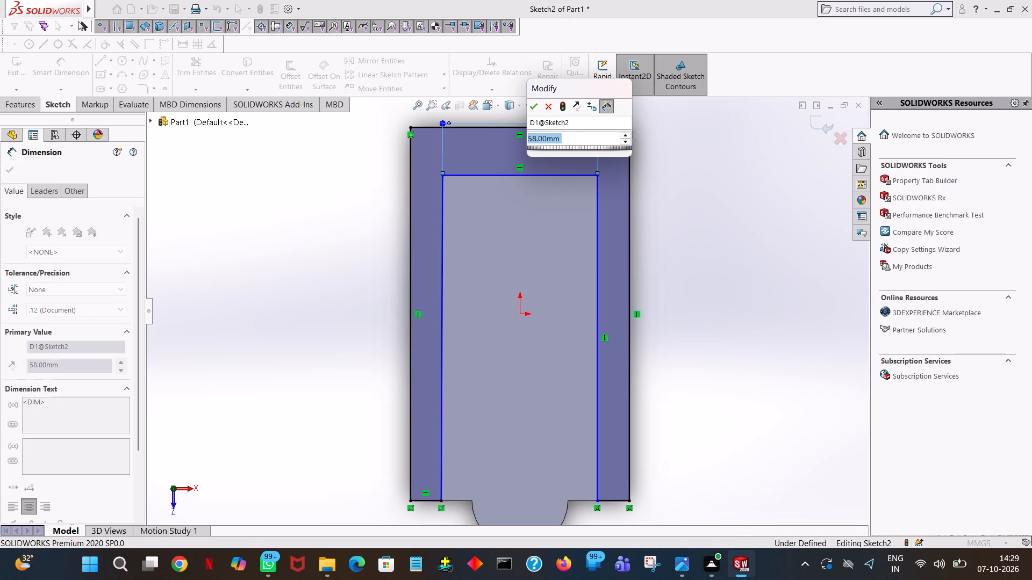
{"action": "left_click", "coordinate": [532, 112]}
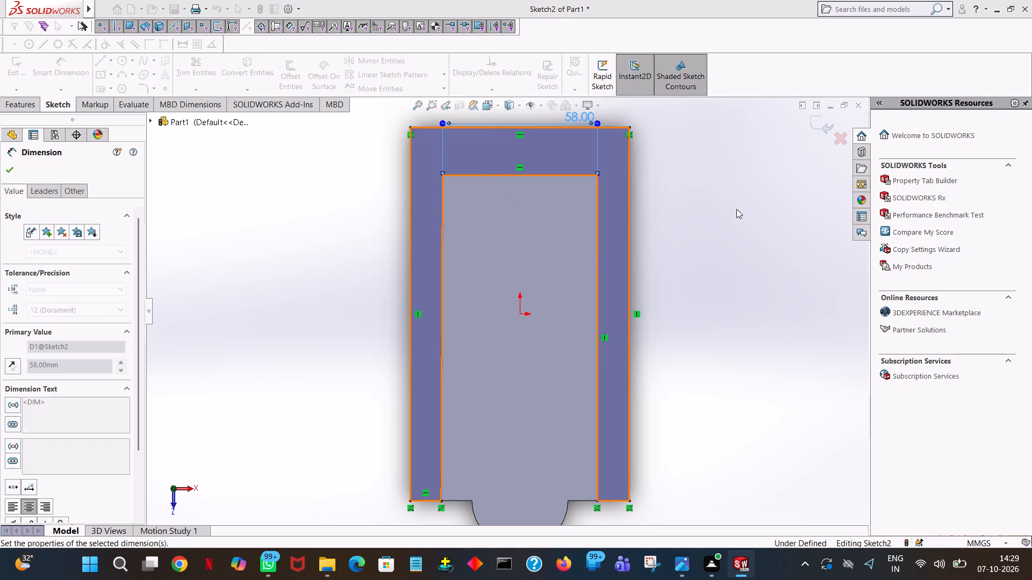
{"action": "left_click", "coordinate": [745, 214]}
{"action": "left_click", "coordinate": [600, 274]}
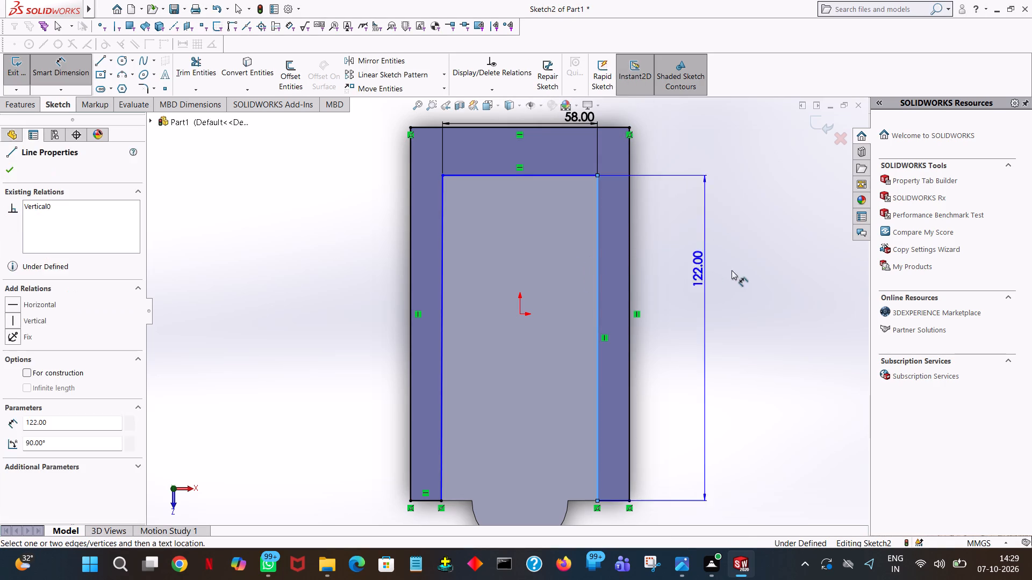
{"action": "left_click", "coordinate": [732, 270]}
{"action": "left_click", "coordinate": [684, 252]}
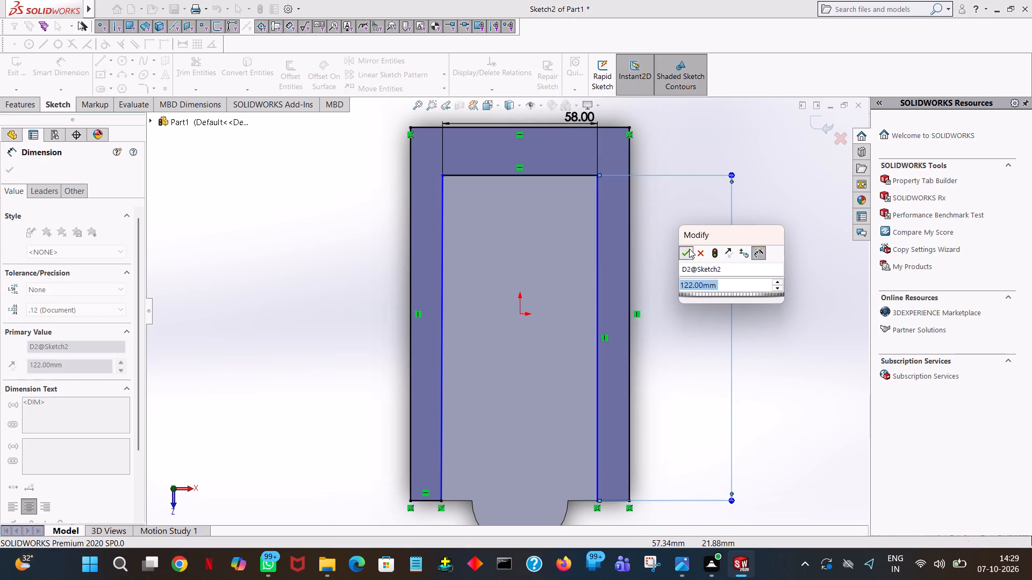
{"action": "left_click", "coordinate": [744, 182]}
{"action": "left_click", "coordinate": [679, 237]}
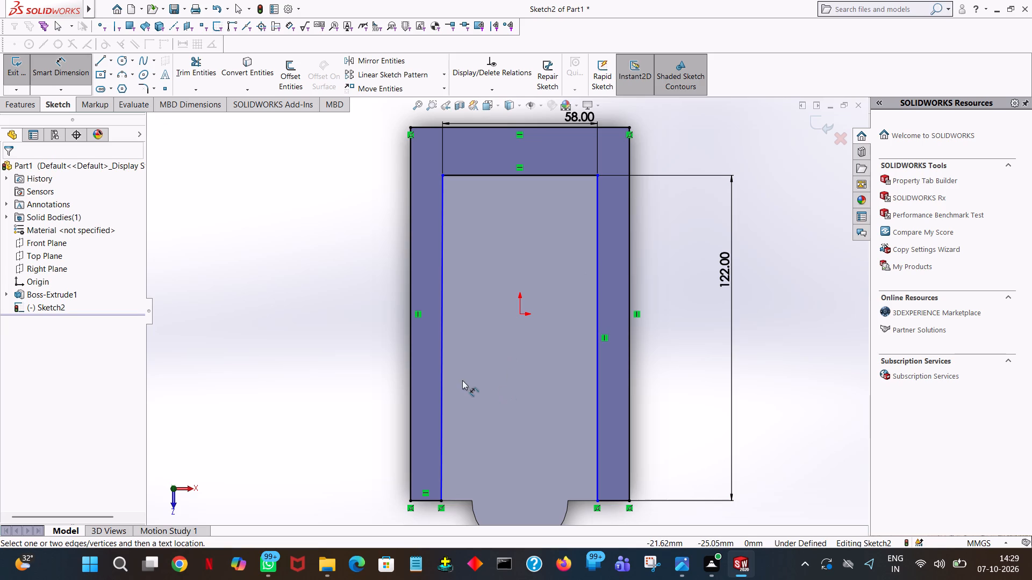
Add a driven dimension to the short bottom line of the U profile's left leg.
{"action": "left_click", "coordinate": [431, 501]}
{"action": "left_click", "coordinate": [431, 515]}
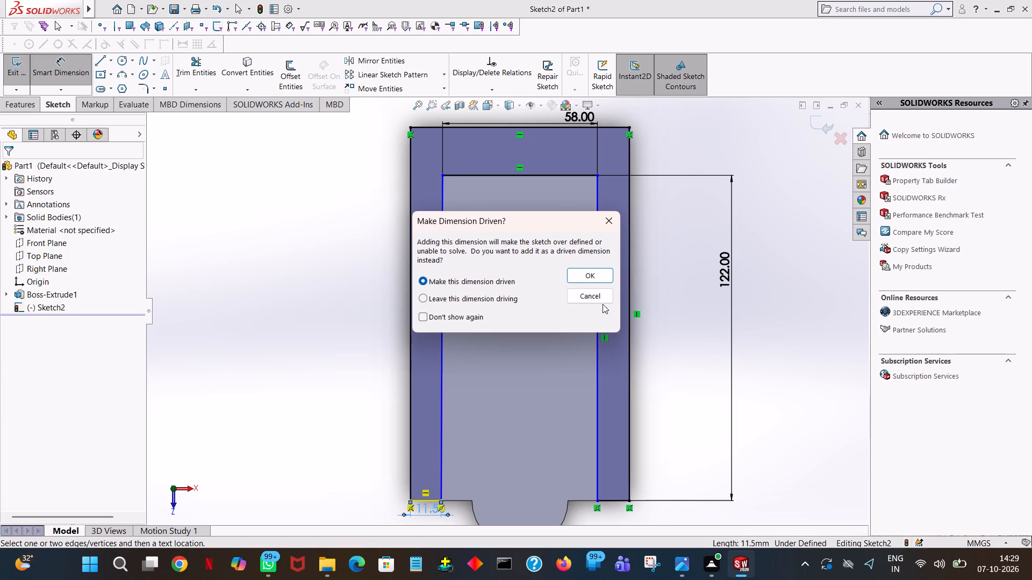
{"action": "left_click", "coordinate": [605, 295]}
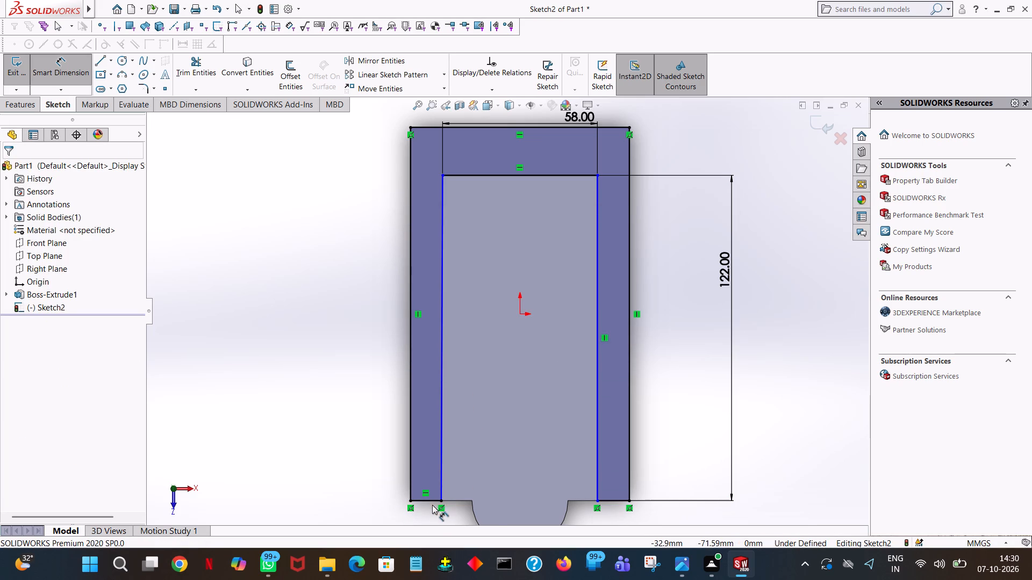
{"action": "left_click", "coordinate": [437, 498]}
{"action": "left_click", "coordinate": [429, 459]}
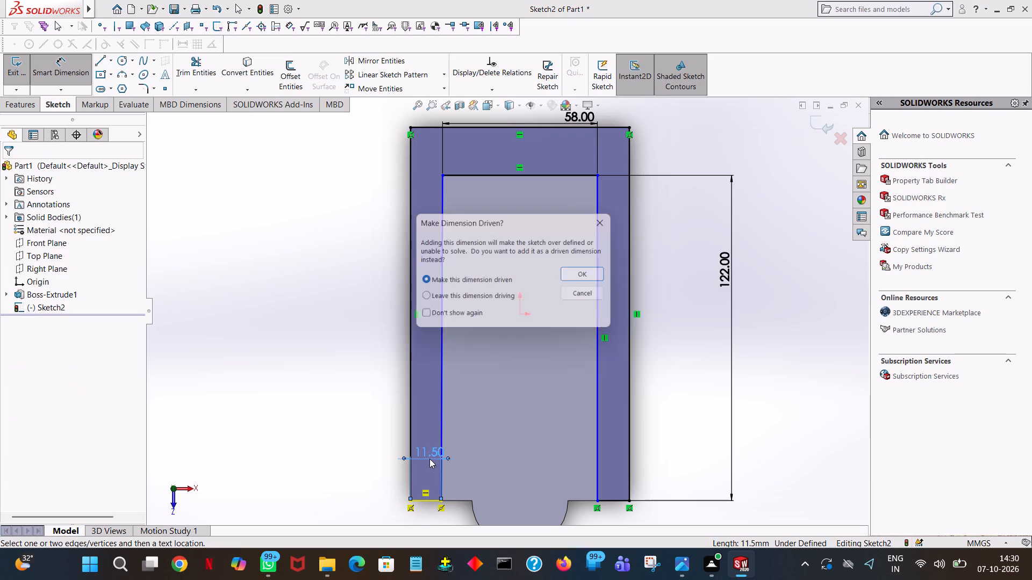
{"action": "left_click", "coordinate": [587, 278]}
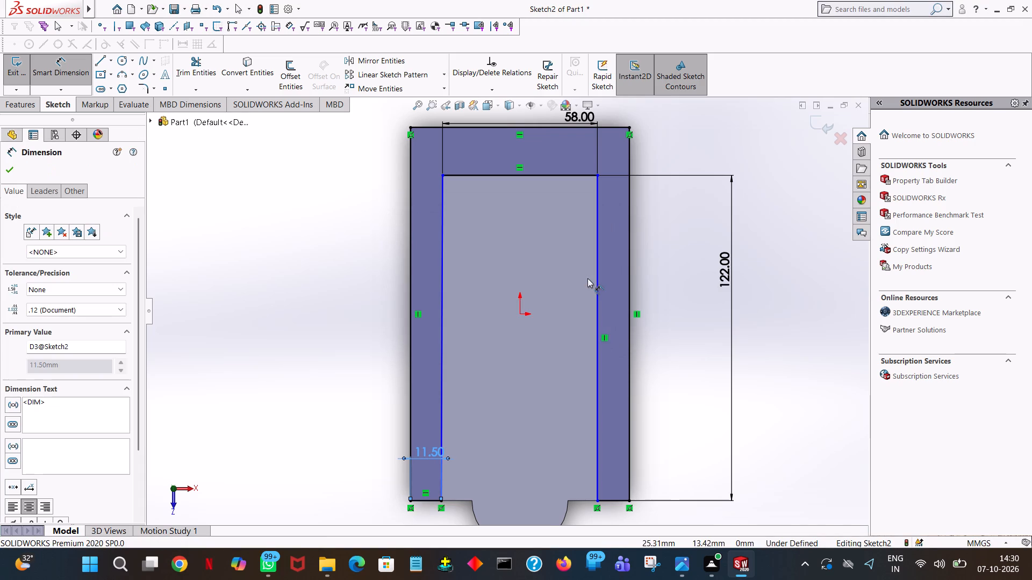
Dimension the short bottom line of the U profile's right leg at 12 mm.
{"action": "left_click", "coordinate": [618, 501]}
{"action": "left_click", "coordinate": [618, 513]}
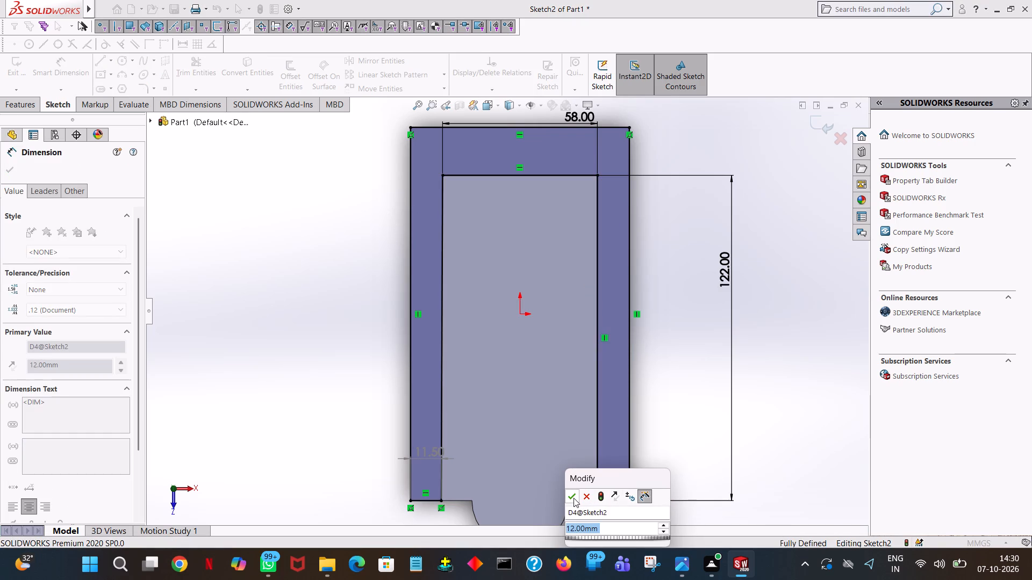
{"action": "left_click", "coordinate": [574, 498]}
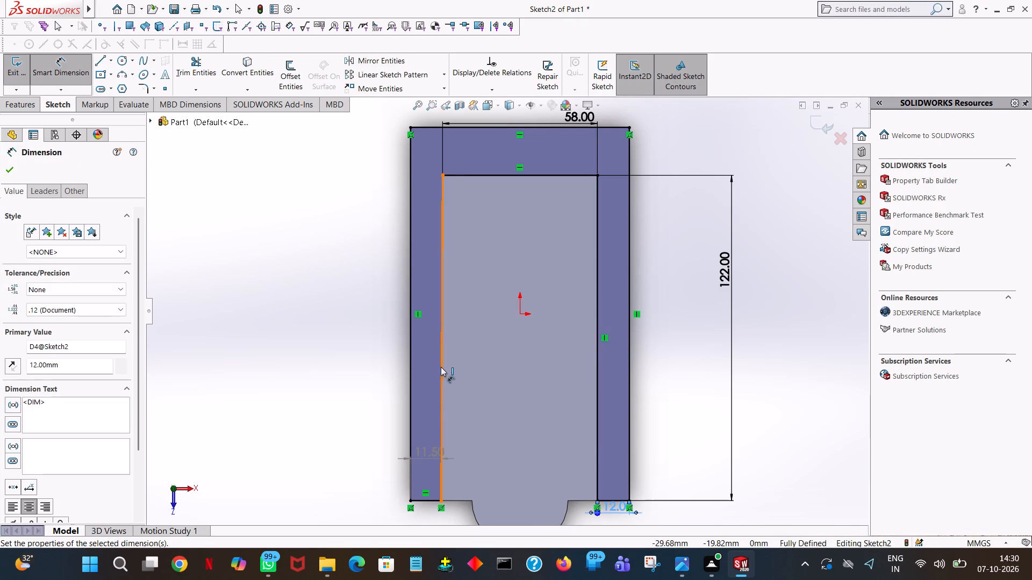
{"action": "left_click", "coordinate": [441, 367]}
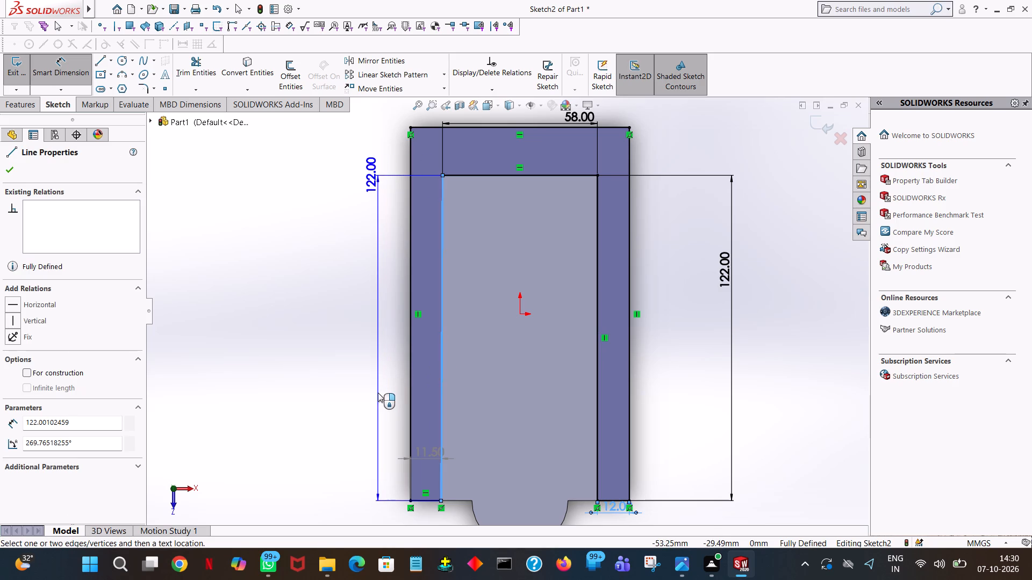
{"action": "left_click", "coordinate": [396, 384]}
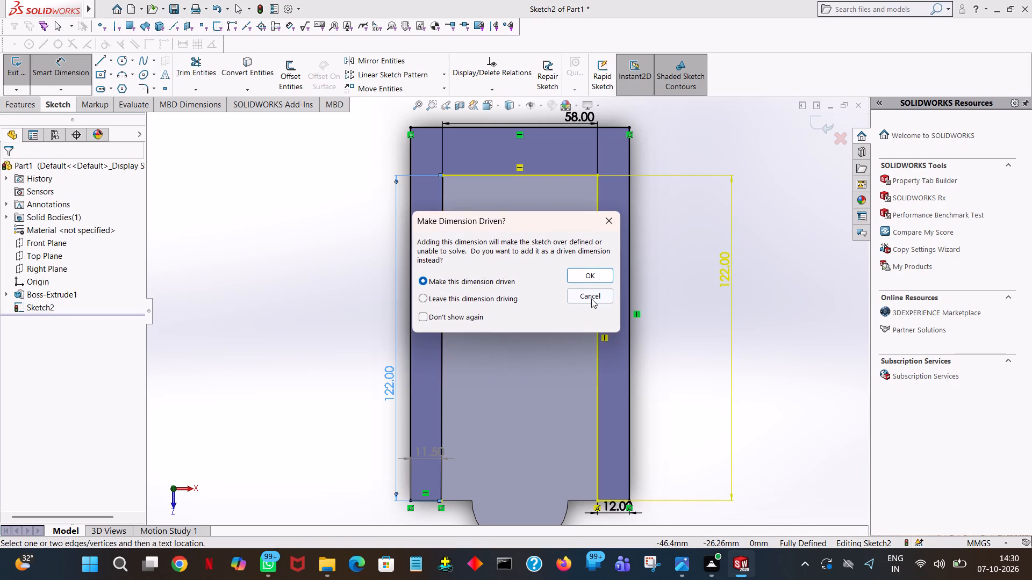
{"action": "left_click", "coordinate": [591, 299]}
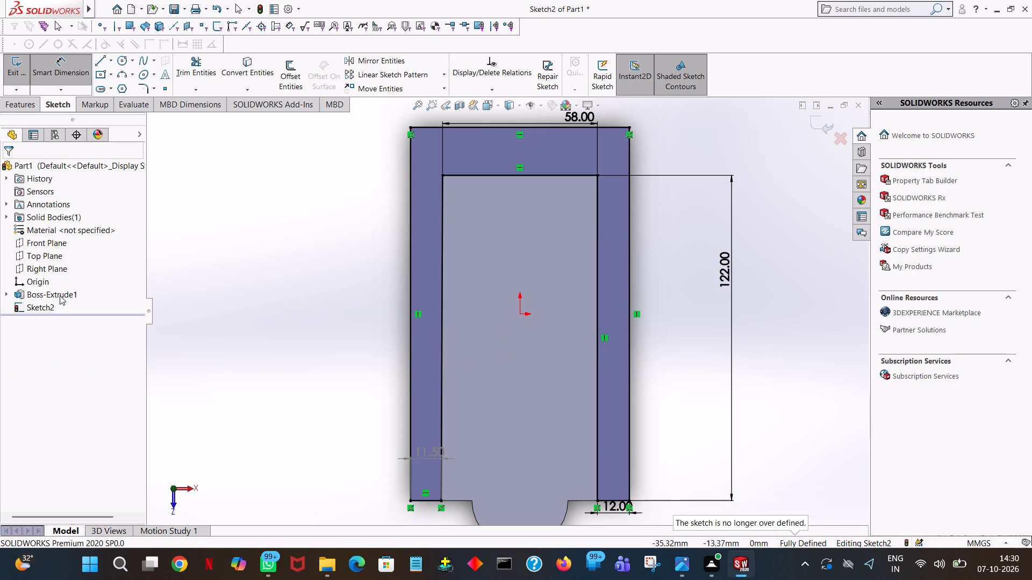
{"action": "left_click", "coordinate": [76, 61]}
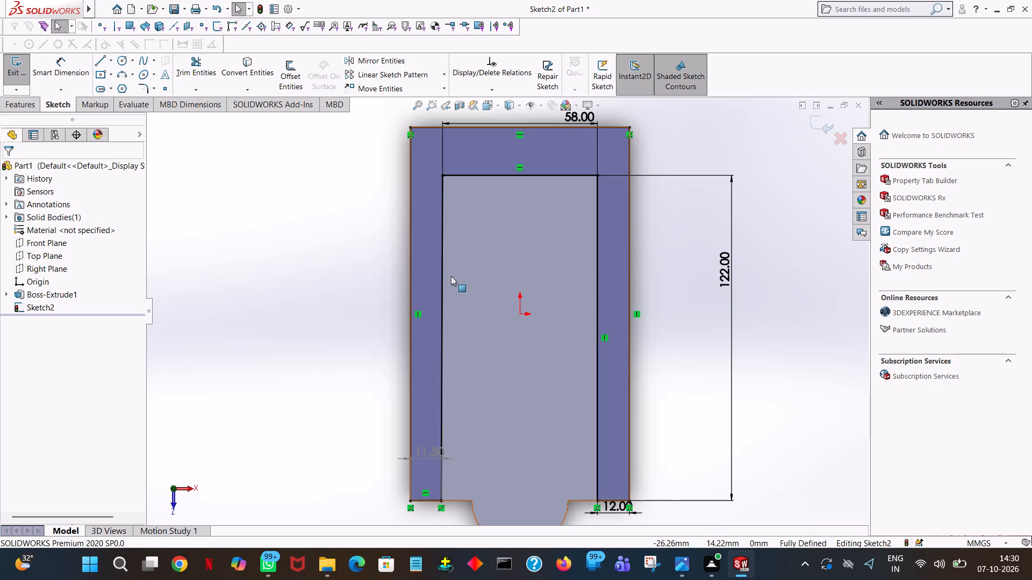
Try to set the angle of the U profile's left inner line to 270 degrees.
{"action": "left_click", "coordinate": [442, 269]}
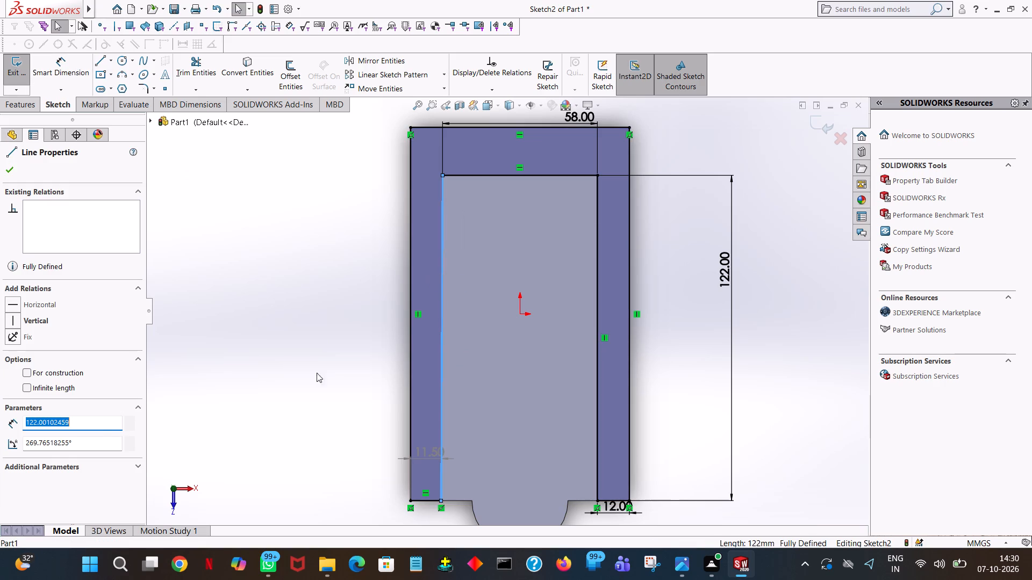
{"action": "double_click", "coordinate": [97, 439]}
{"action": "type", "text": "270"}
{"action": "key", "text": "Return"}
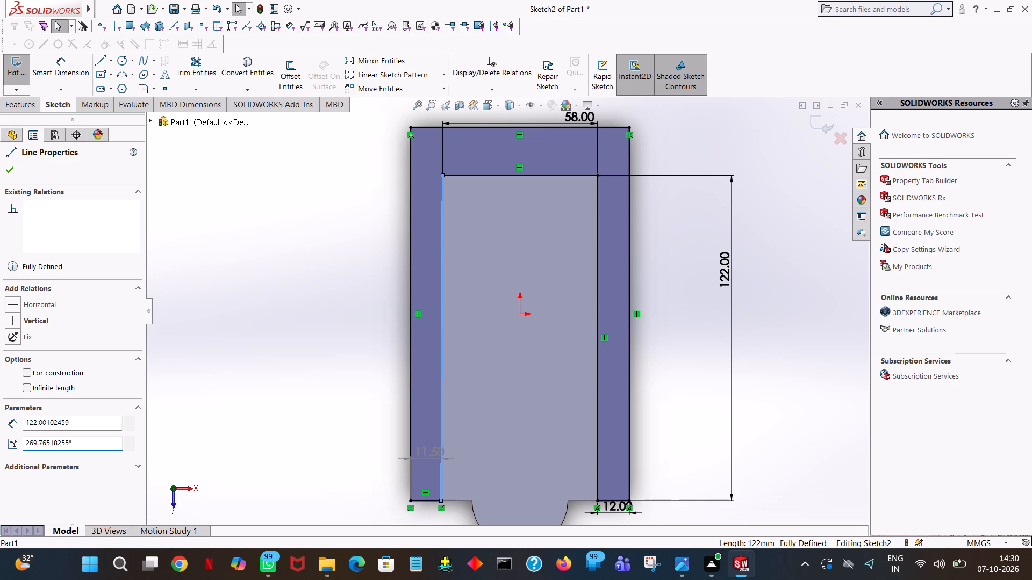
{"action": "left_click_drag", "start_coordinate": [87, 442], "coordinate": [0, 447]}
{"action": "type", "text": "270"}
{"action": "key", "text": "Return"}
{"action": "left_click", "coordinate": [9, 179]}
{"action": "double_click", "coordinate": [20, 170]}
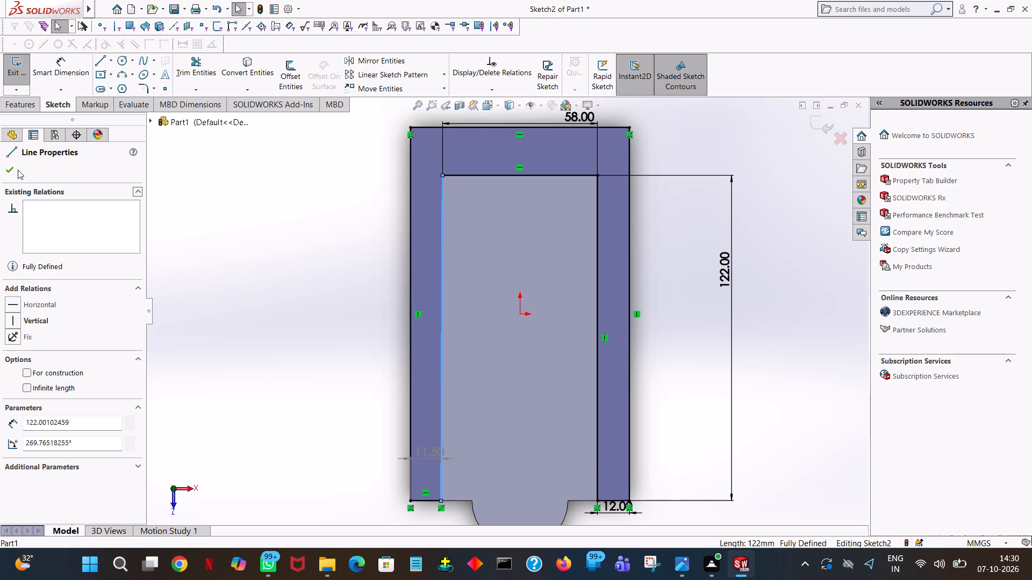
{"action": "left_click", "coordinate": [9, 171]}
Trim away the slanted left inner line and redraw it as a 122 mm vertical line down to the bottom edge.
{"action": "left_click", "coordinate": [207, 55]}
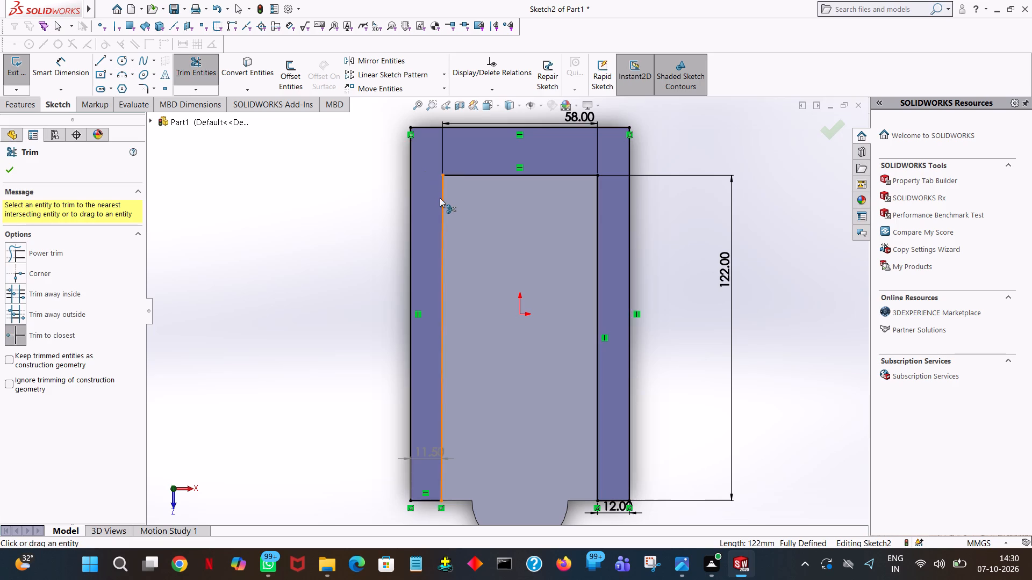
{"action": "left_click", "coordinate": [440, 198]}
{"action": "left_click", "coordinate": [104, 58]}
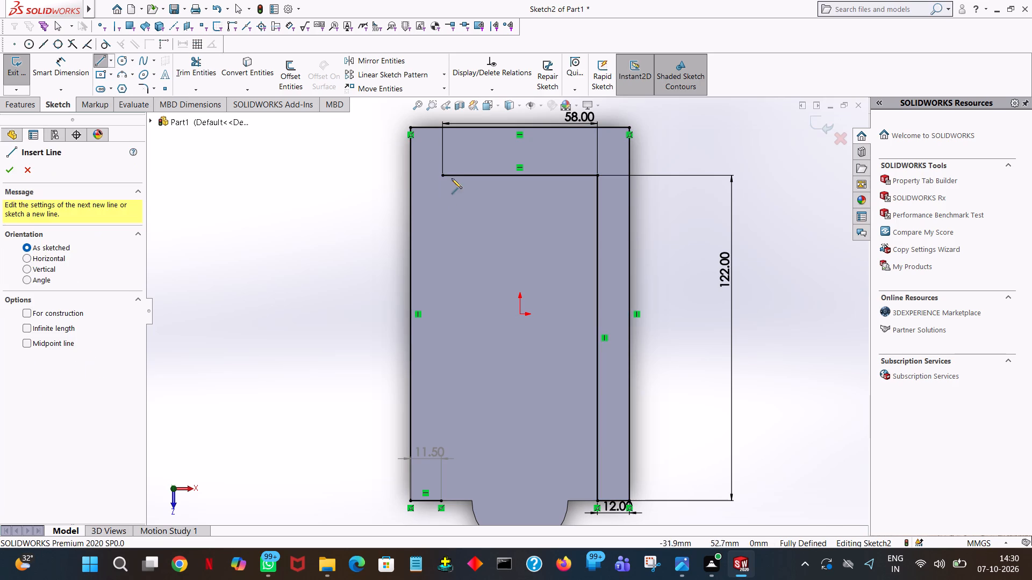
{"action": "left_click", "coordinate": [441, 173]}
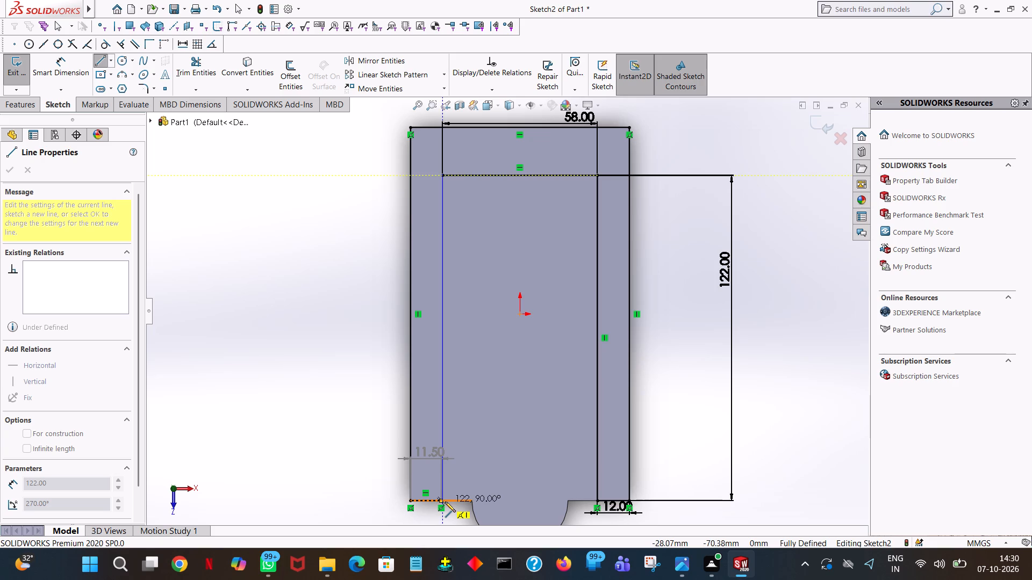
{"action": "left_click", "coordinate": [445, 502]}
{"action": "right_click", "coordinate": [445, 502]}
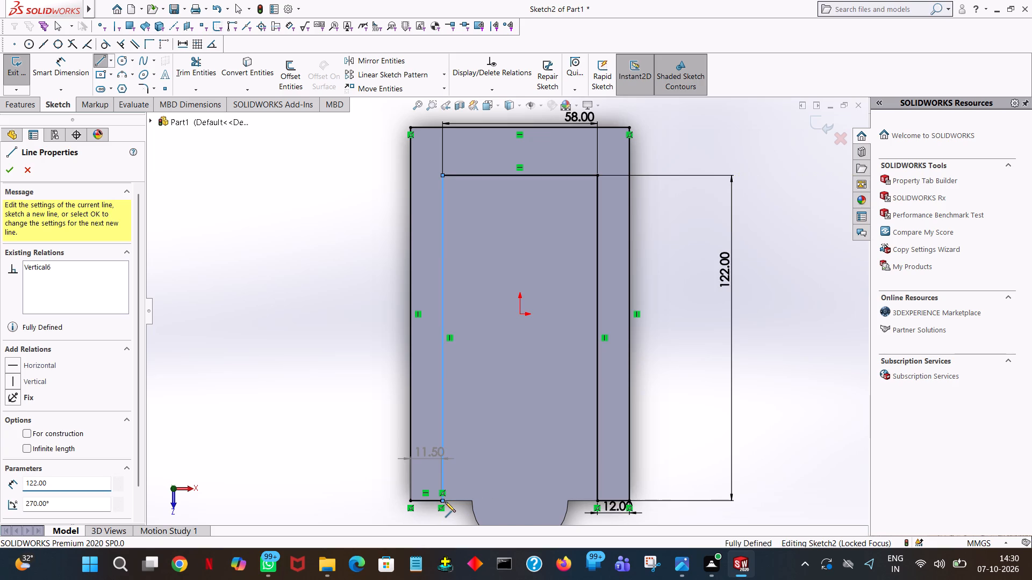
{"action": "left_click", "coordinate": [489, 439]}
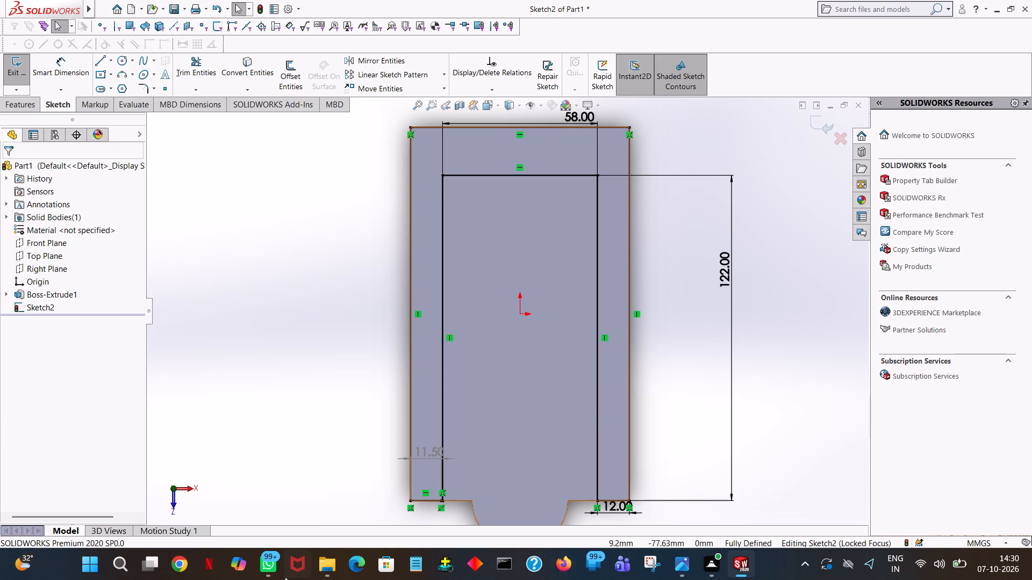
Trim away the left leg's short bottom line and redraw it from the outer corner to the new vertical line's endpoint.
{"action": "scroll", "coordinate": [473, 496], "scroll_direction": "down", "scroll_amount": 7, "text": "ctrl"}
{"action": "scroll", "coordinate": [410, 398], "scroll_direction": "down", "scroll_amount": 6, "text": "ctrl"}
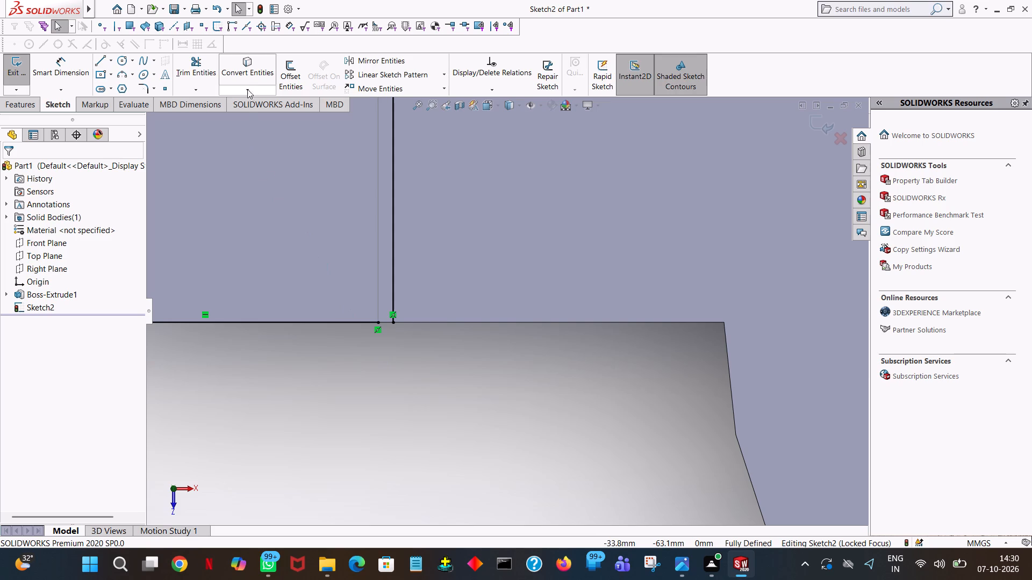
{"action": "scroll", "coordinate": [264, 75], "scroll_direction": "up", "scroll_amount": 1, "text": "ctrl"}
{"action": "left_click", "coordinate": [66, 105]}
{"action": "left_click", "coordinate": [197, 89]}
{"action": "left_click", "coordinate": [206, 102]}
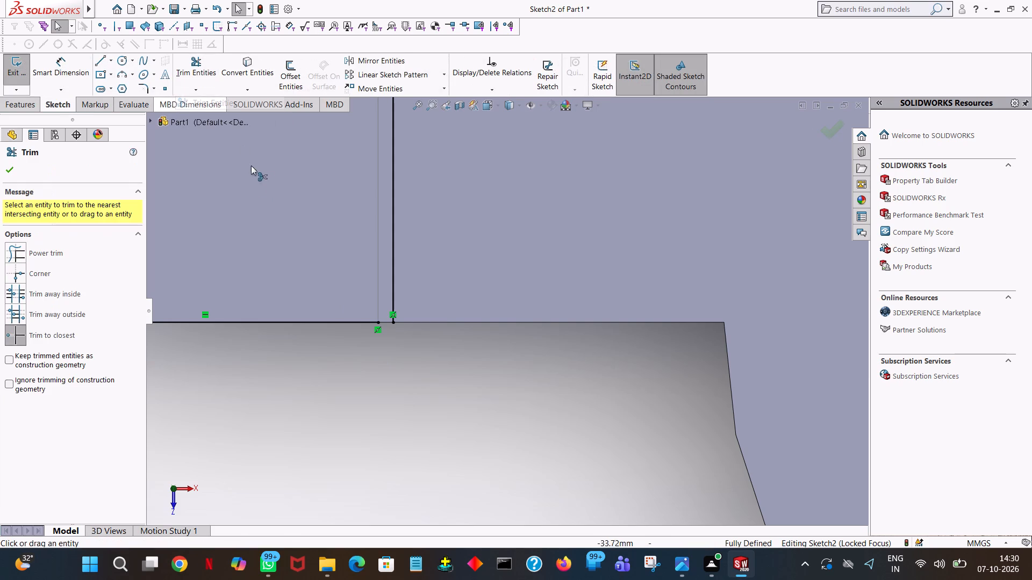
{"action": "left_click", "coordinate": [306, 321]}
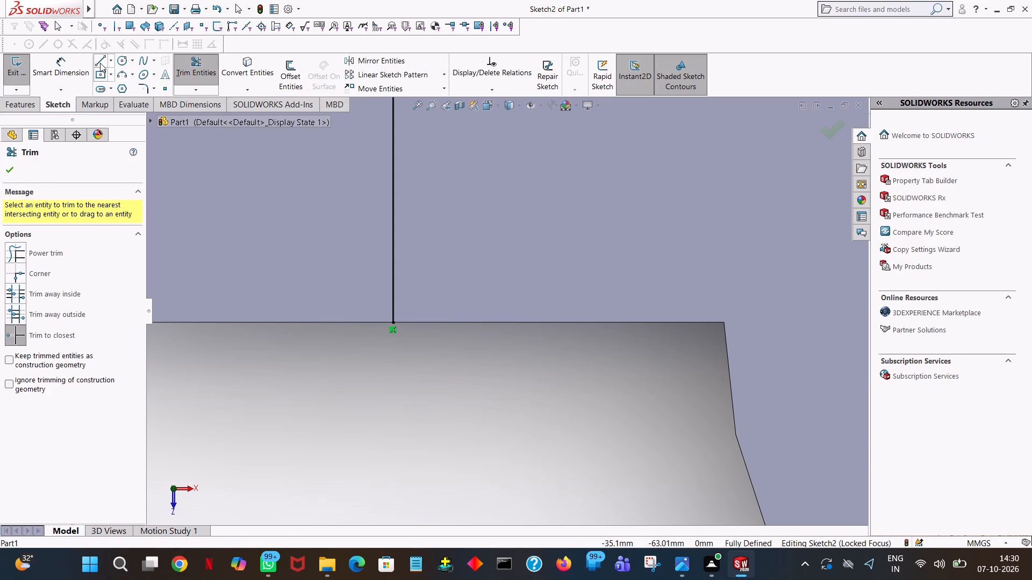
{"action": "left_click", "coordinate": [99, 62]}
{"action": "scroll", "coordinate": [388, 335], "scroll_direction": "down", "scroll_amount": 3, "text": "ctrl"}
{"action": "scroll", "coordinate": [388, 337], "scroll_direction": "up", "scroll_amount": 7, "text": "ctrl"}
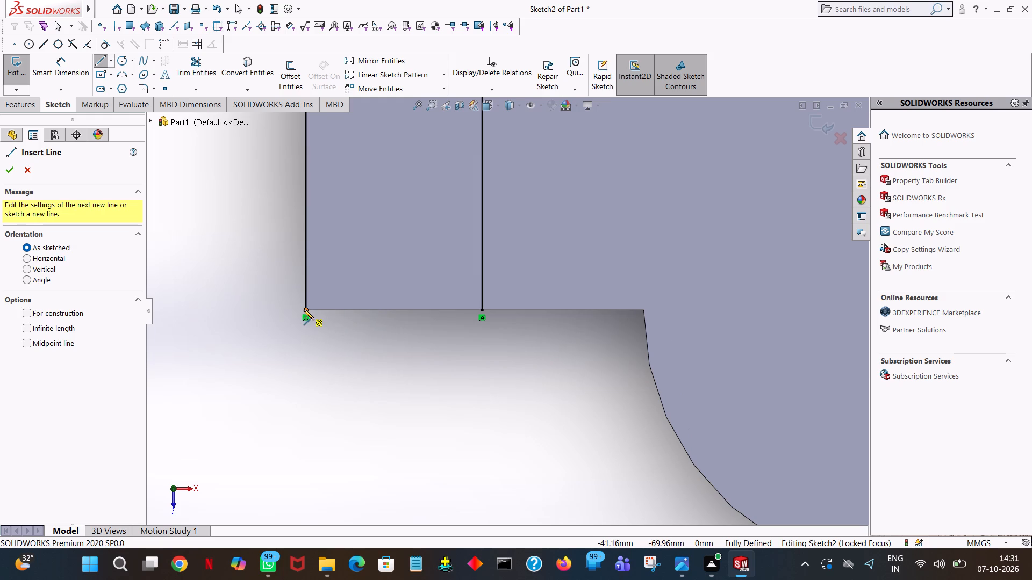
{"action": "left_click", "coordinate": [305, 309]}
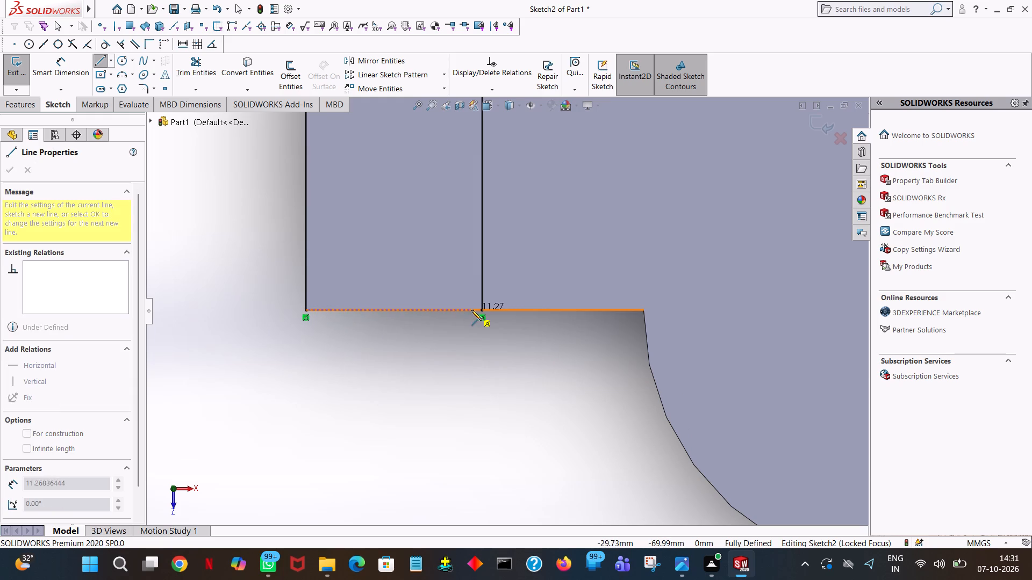
{"action": "left_click", "coordinate": [482, 310]}
{"action": "right_click", "coordinate": [482, 310]}
{"action": "left_click", "coordinate": [512, 315]}
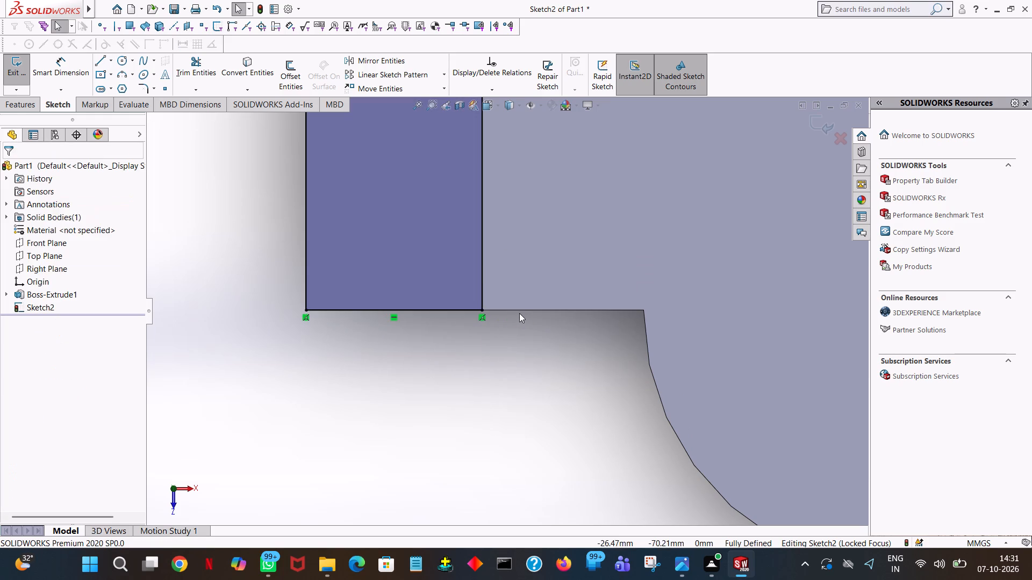
Extrude the U-shaped profile 15 mm blind from the top of the base, merging it with the existing body.
{"action": "scroll", "coordinate": [751, 339], "scroll_direction": "down", "scroll_amount": 2, "text": "ctrl"}
{"action": "scroll", "coordinate": [727, 317], "scroll_direction": "up", "scroll_amount": 4, "text": "ctrl"}
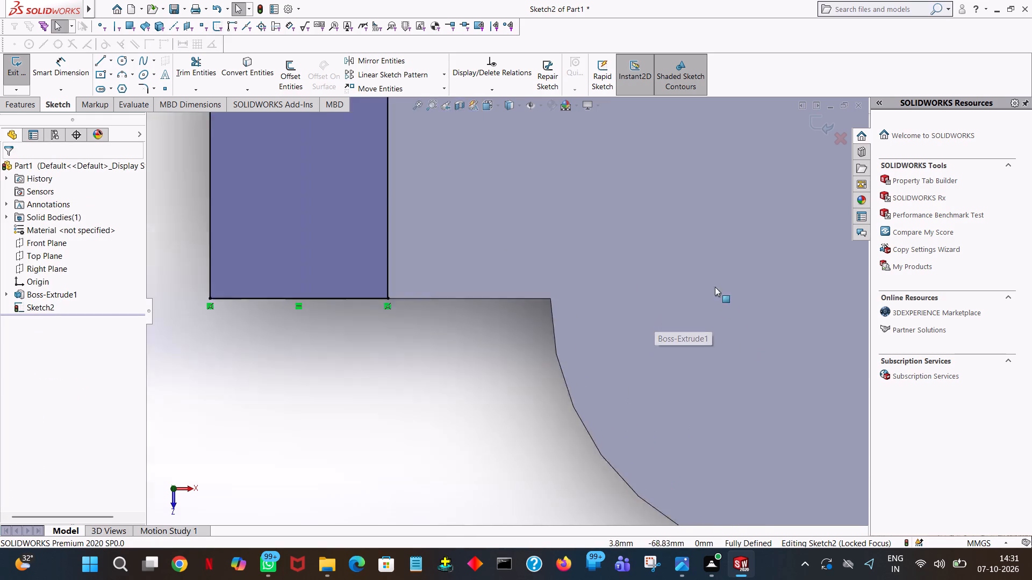
{"action": "scroll", "coordinate": [715, 287], "scroll_direction": "up", "scroll_amount": 5, "text": "ctrl"}
{"action": "scroll", "coordinate": [664, 239], "scroll_direction": "up", "scroll_amount": 6, "text": "ctrl"}
{"action": "scroll", "coordinate": [599, 223], "scroll_direction": "down", "scroll_amount": 1, "text": "ctrl"}
{"action": "scroll", "coordinate": [553, 202], "scroll_direction": "up", "scroll_amount": 2, "text": "ctrl"}
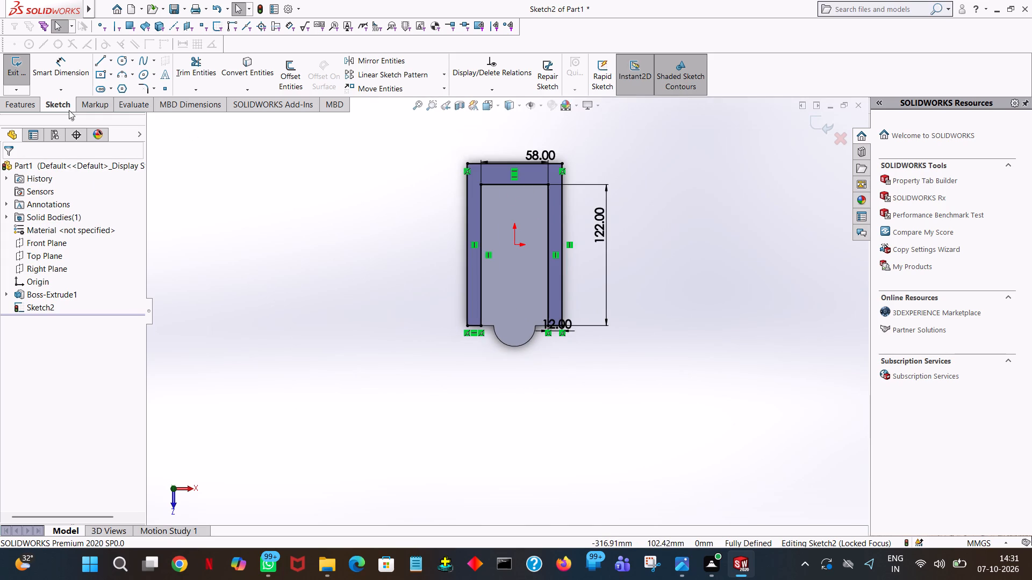
{"action": "left_click", "coordinate": [28, 102]}
{"action": "left_click", "coordinate": [32, 84]}
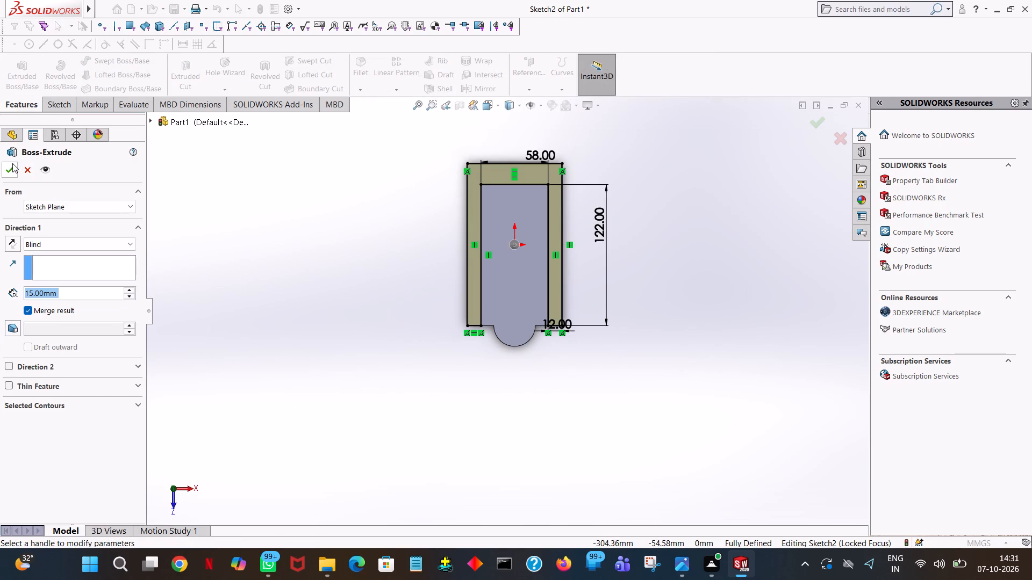
{"action": "left_click", "coordinate": [8, 166]}
Start an extruded boss sketch on the part's long outer side face and view it straight on.
{"action": "middle_click_drag", "start_coordinate": [722, 432], "coordinate": [744, 287]}
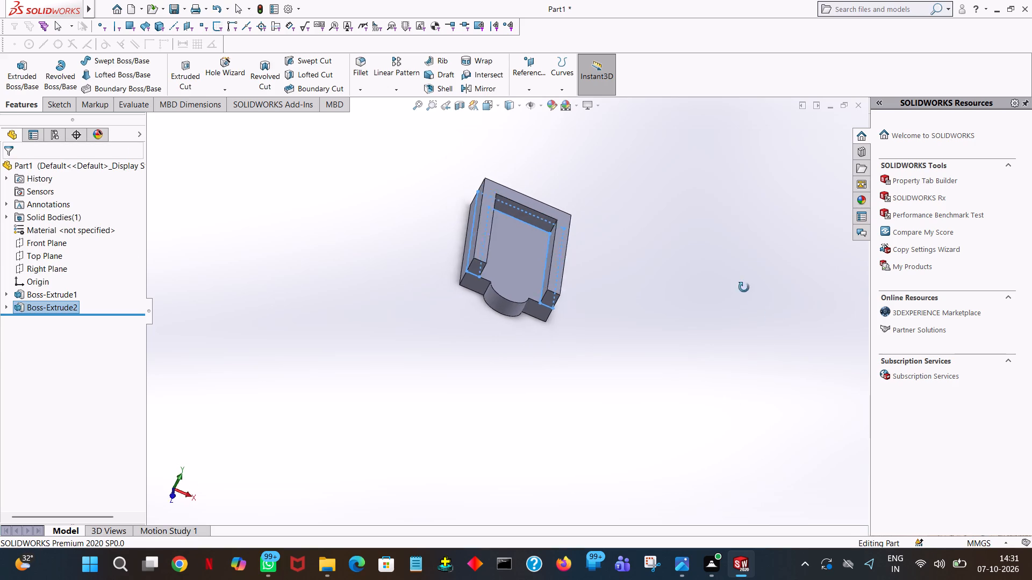
{"action": "middle_click_drag", "start_coordinate": [744, 287], "coordinate": [748, 281]}
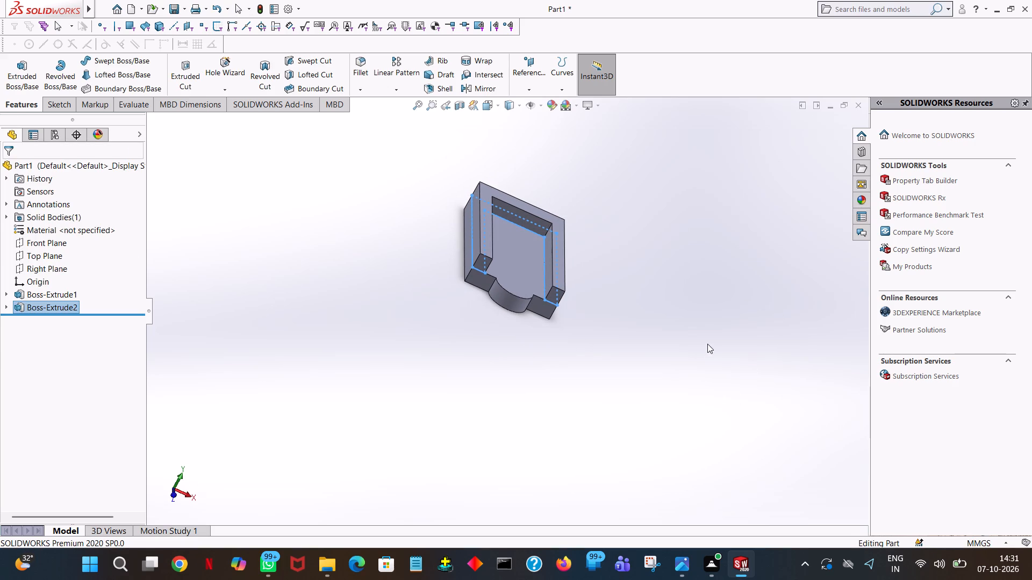
{"action": "left_click", "coordinate": [692, 340]}
{"action": "middle_click_drag", "start_coordinate": [669, 331], "coordinate": [607, 252]}
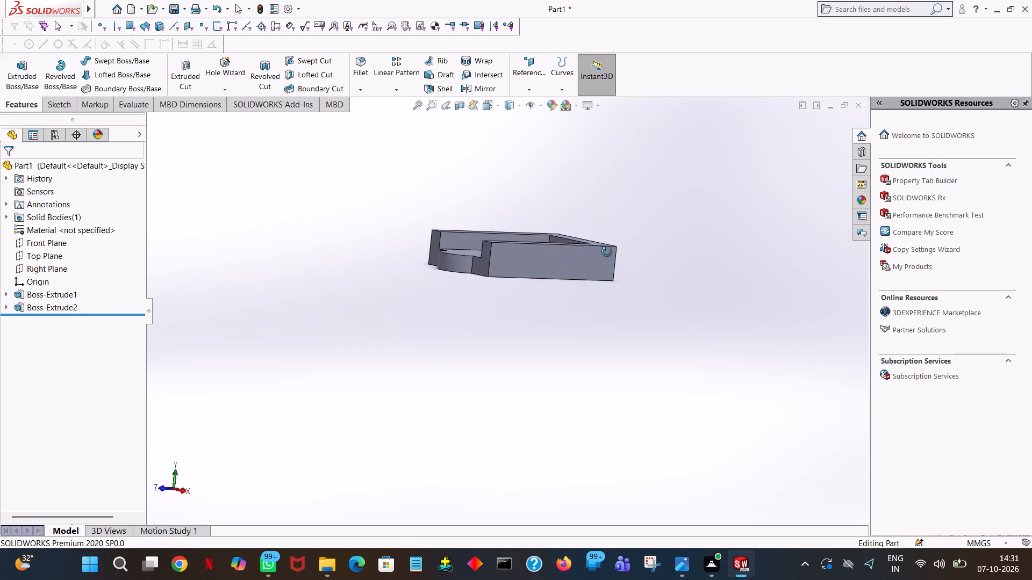
{"action": "middle_click_drag", "start_coordinate": [607, 252], "coordinate": [700, 237]}
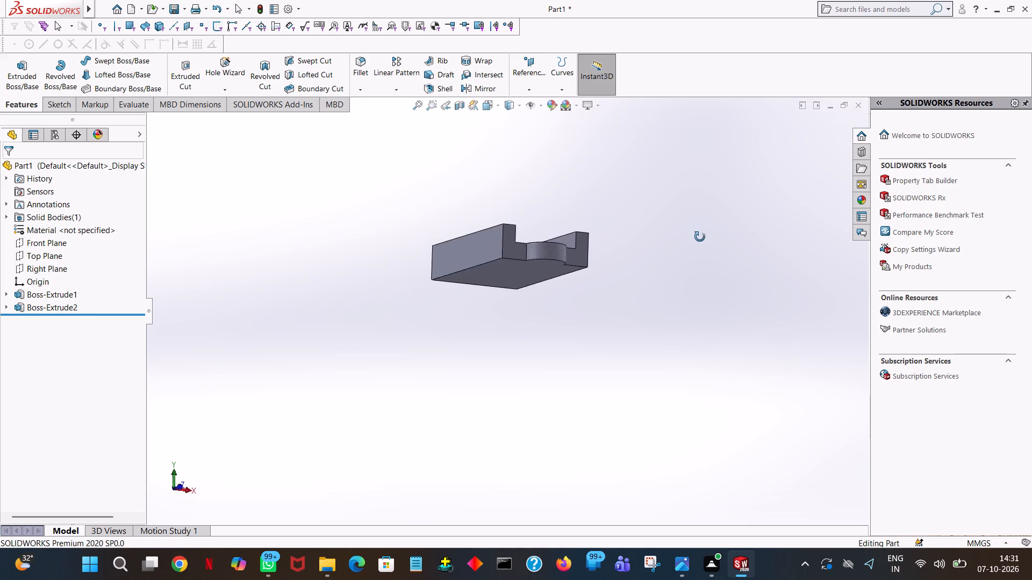
{"action": "middle_click_drag", "start_coordinate": [700, 237], "coordinate": [789, 296]}
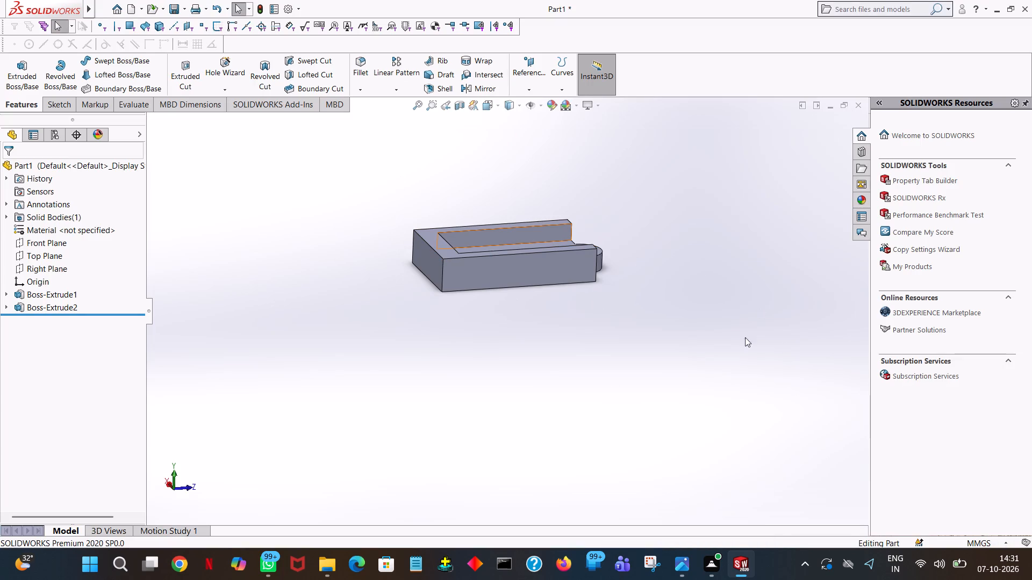
{"action": "left_click", "coordinate": [18, 69]}
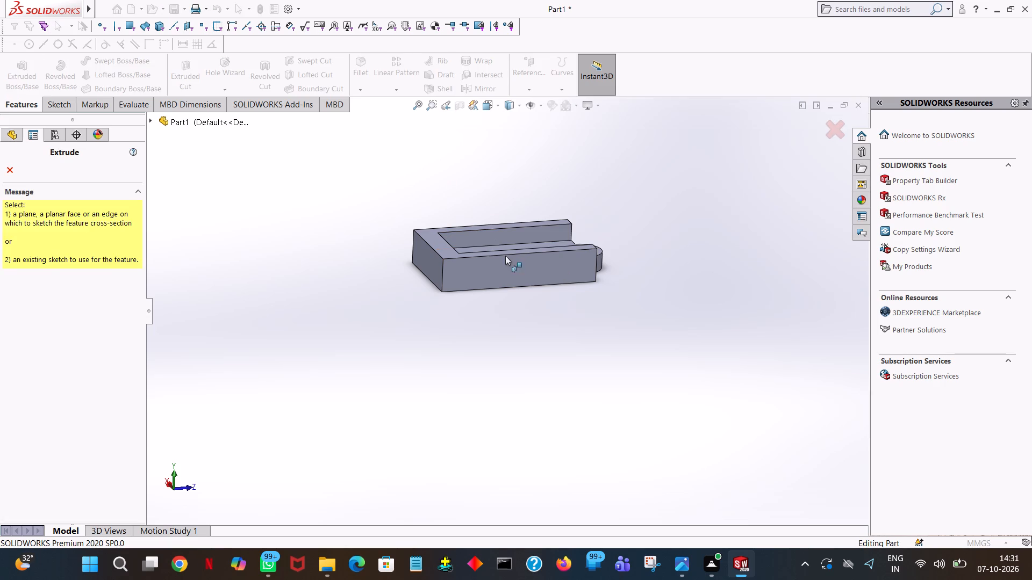
{"action": "left_click", "coordinate": [507, 265]}
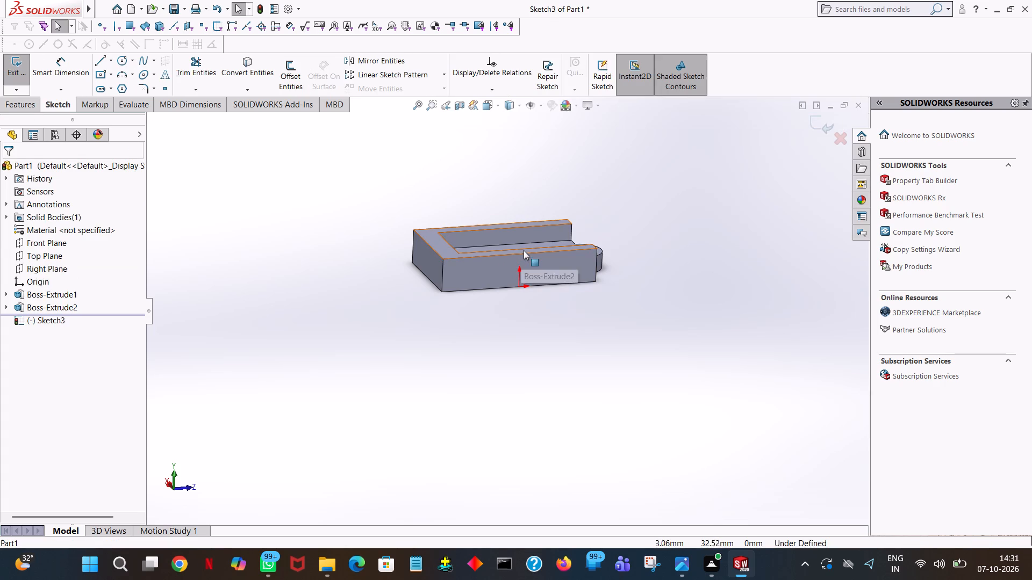
{"action": "key", "text": "space"}
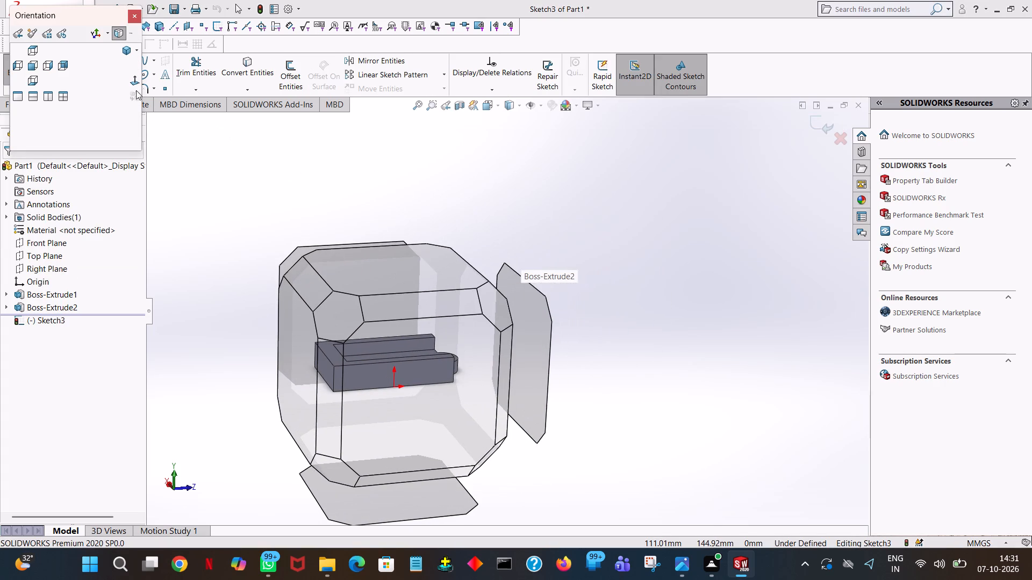
{"action": "left_click", "coordinate": [134, 75]}
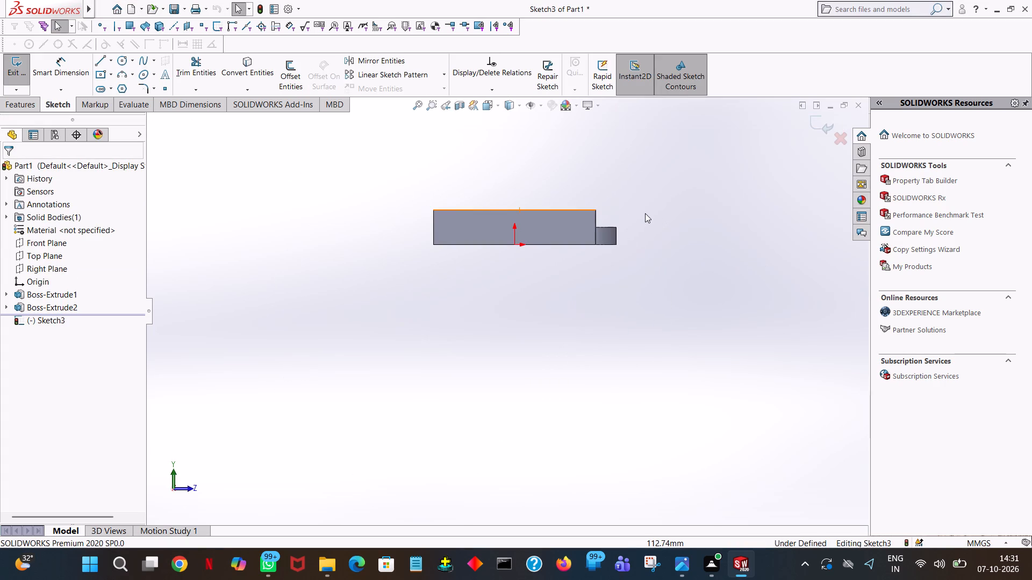
{"action": "middle_click_drag", "start_coordinate": [646, 222], "coordinate": [649, 276], "text": "ctrl"}
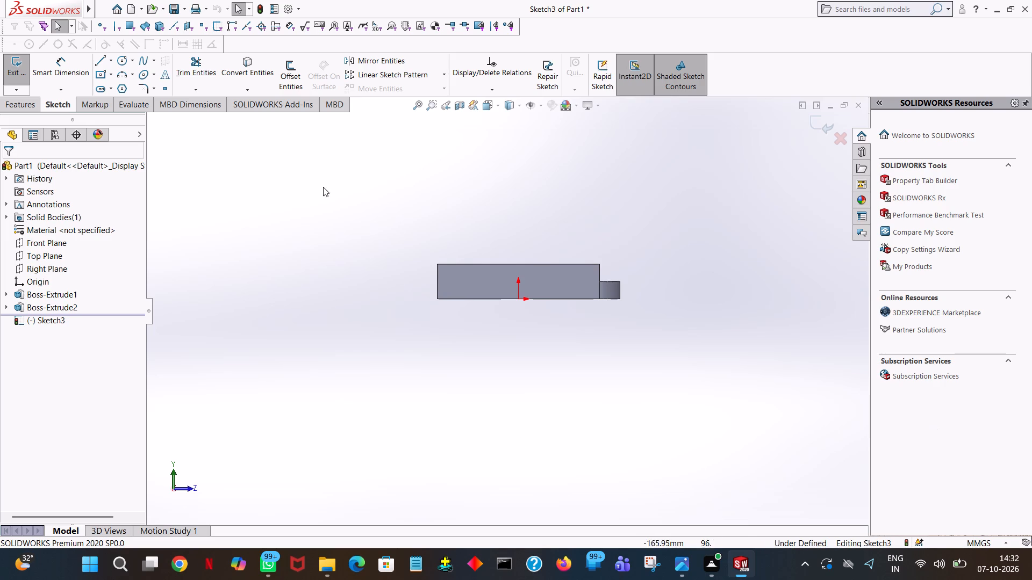
Sketch a 90 mm line along the bottom edge from the corner opposite the tab, plus a 65 mm vertical line up from its end.
{"action": "left_click", "coordinate": [97, 61]}
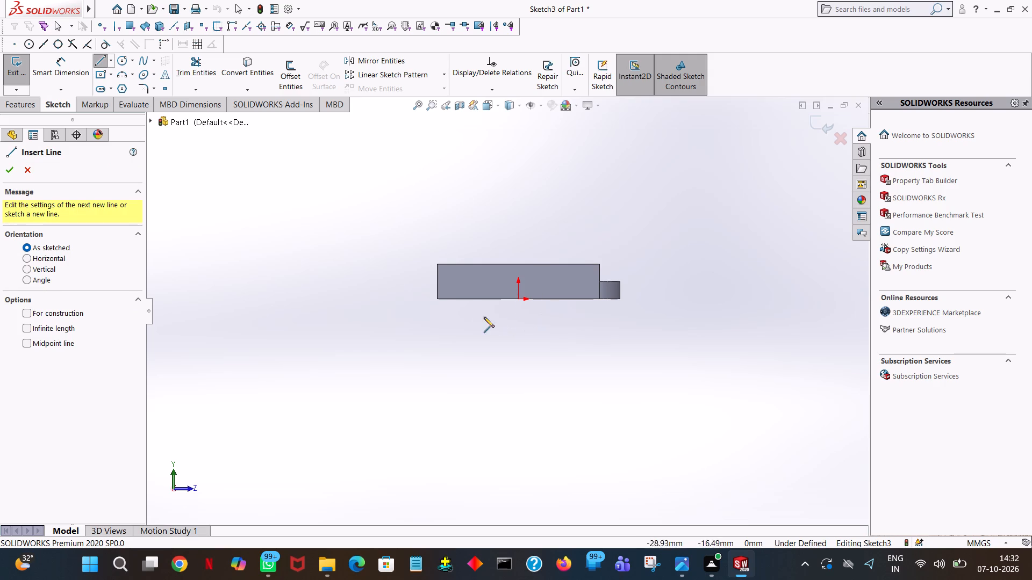
{"action": "left_click", "coordinate": [436, 299]}
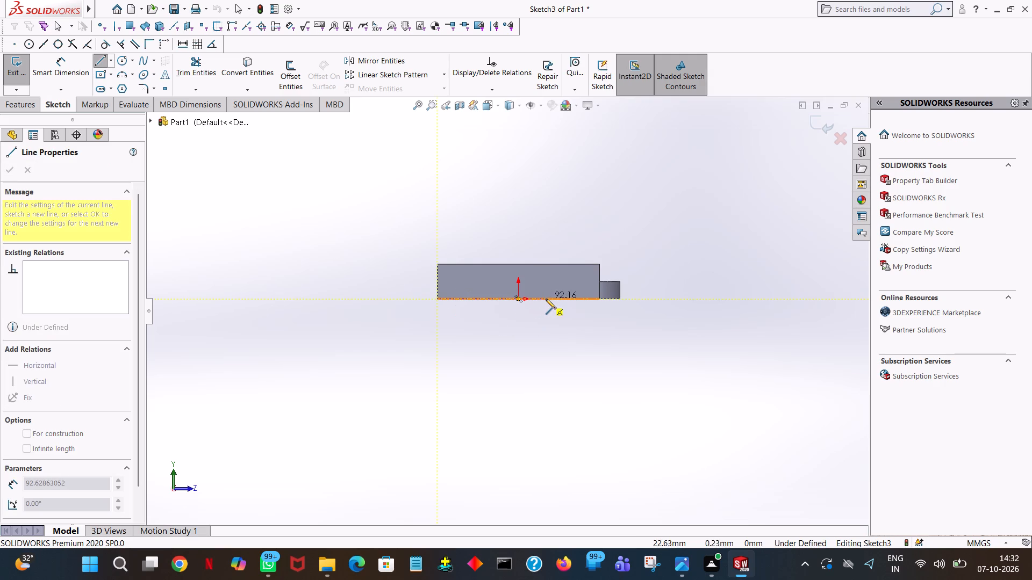
{"action": "left_click", "coordinate": [546, 299]}
{"action": "type", "text": "90"}
{"action": "key", "text": "Return"}
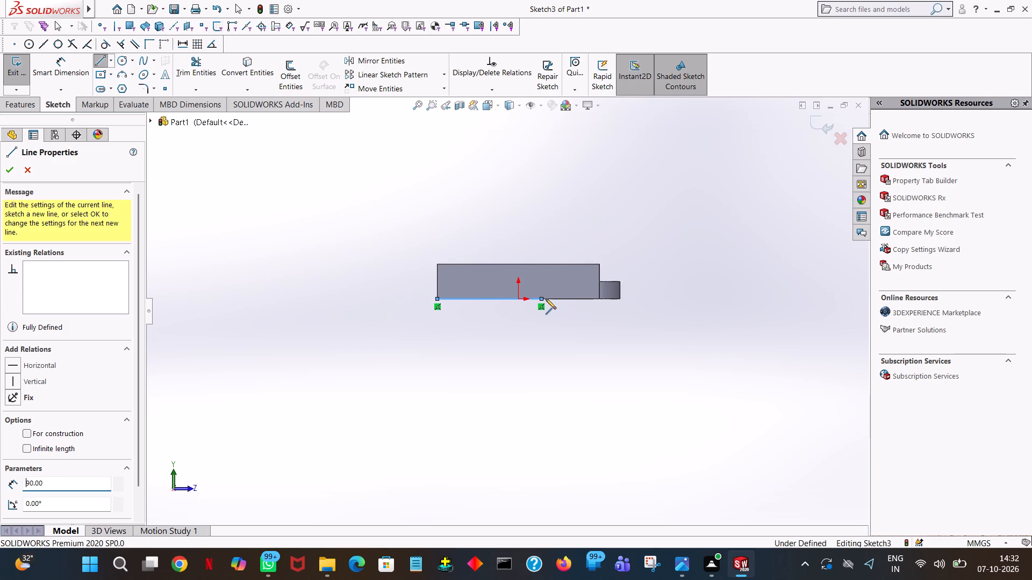
{"action": "left_click", "coordinate": [544, 161]}
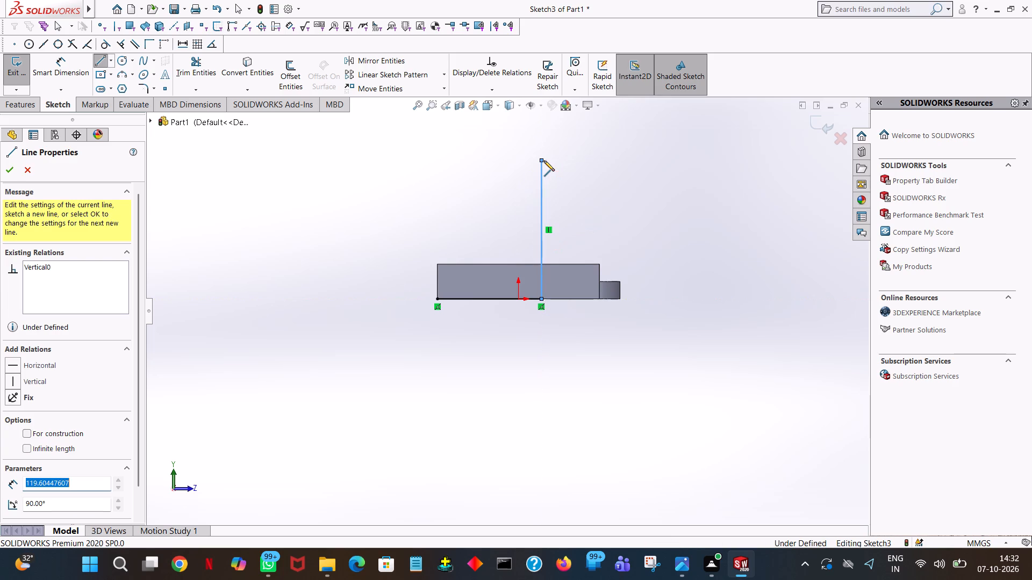
{"action": "type", "text": "15+50"}
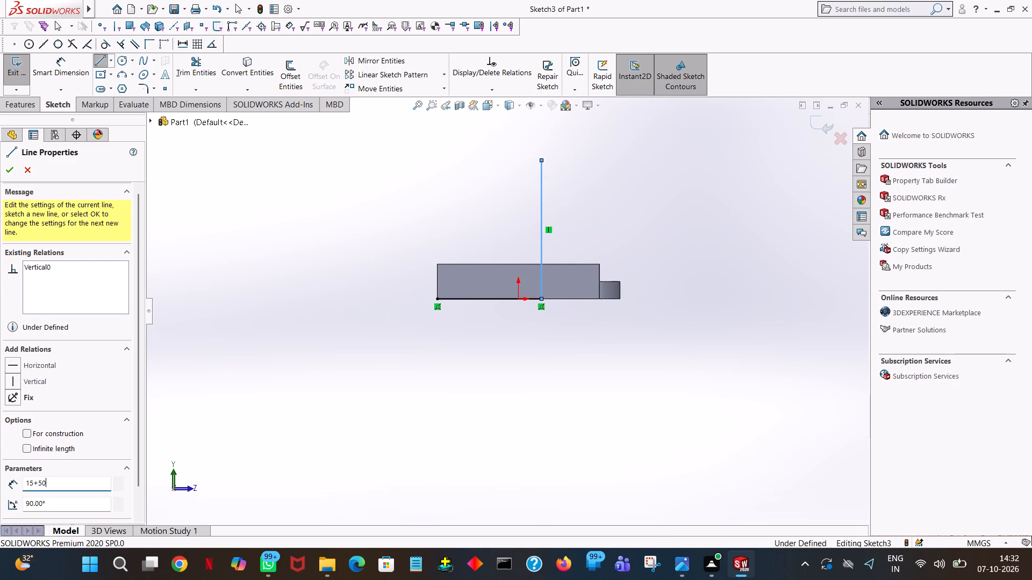
{"action": "key", "text": "Return"}
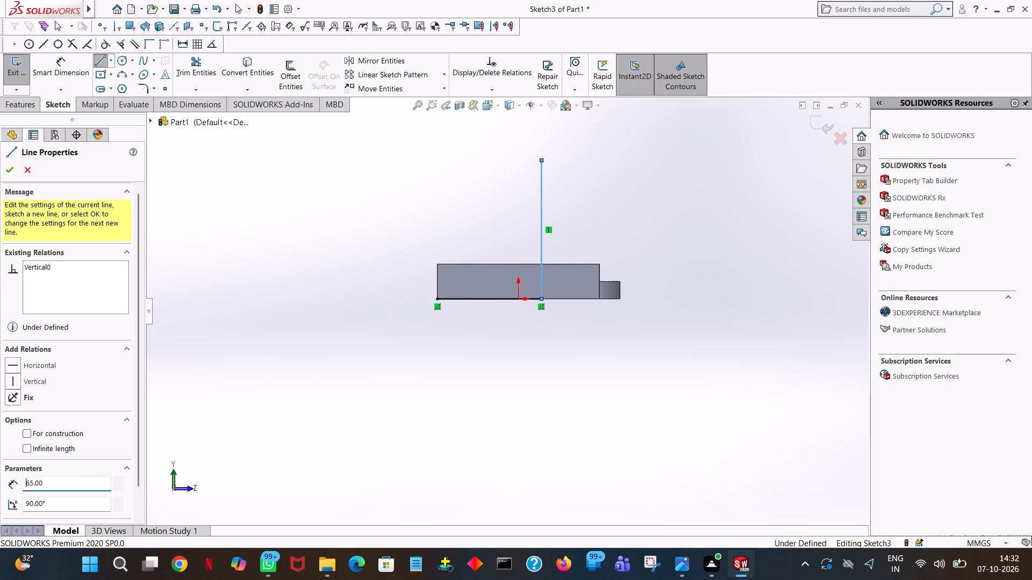
{"action": "right_click", "coordinate": [544, 161]}
{"action": "left_click", "coordinate": [601, 172]}
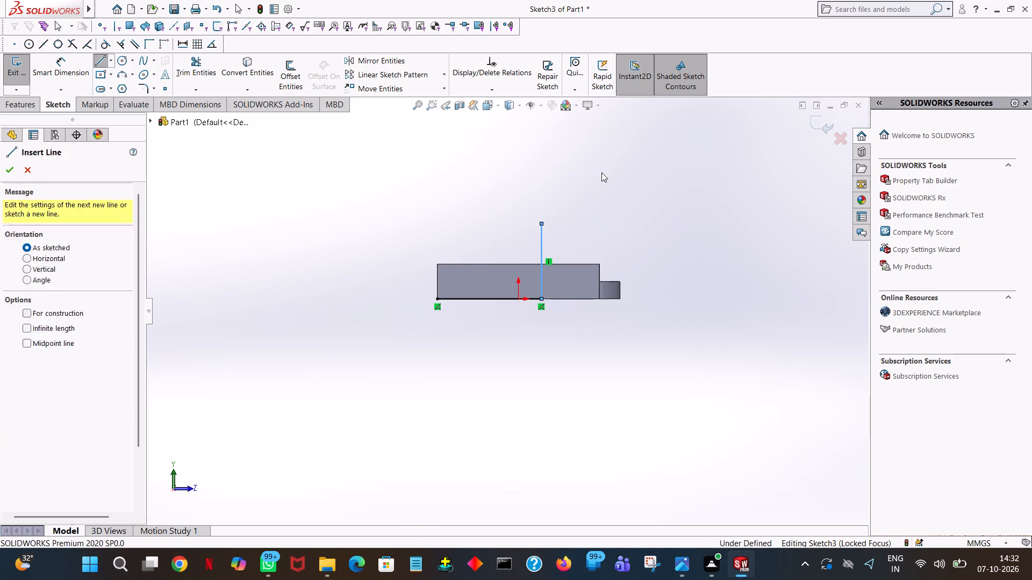
Sketch a 25 mm radius circle centred on the upper end of the 65 mm vertical line.
{"action": "left_click", "coordinate": [123, 60]}
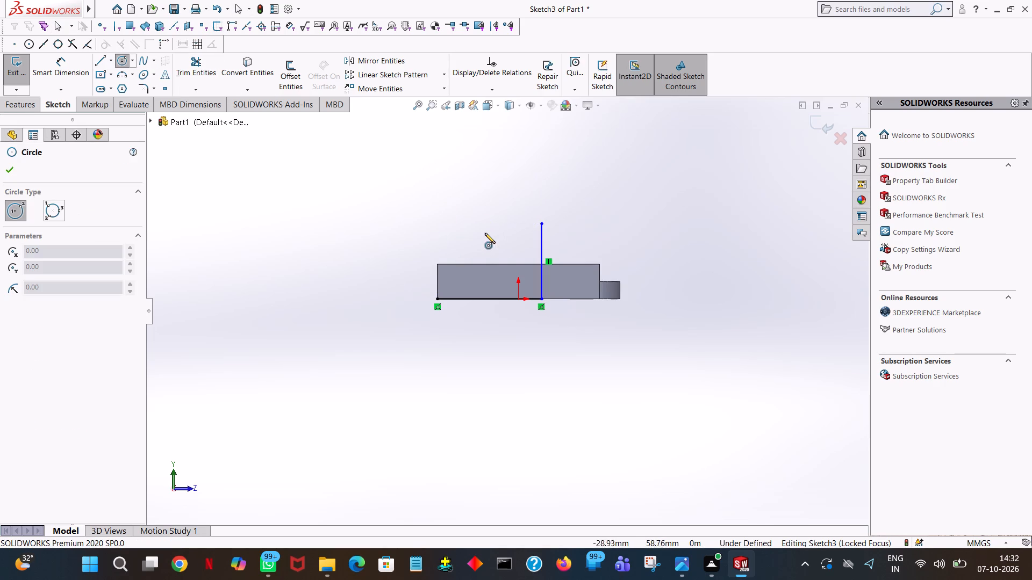
{"action": "left_click", "coordinate": [540, 223]}
{"action": "left_click", "coordinate": [550, 176]}
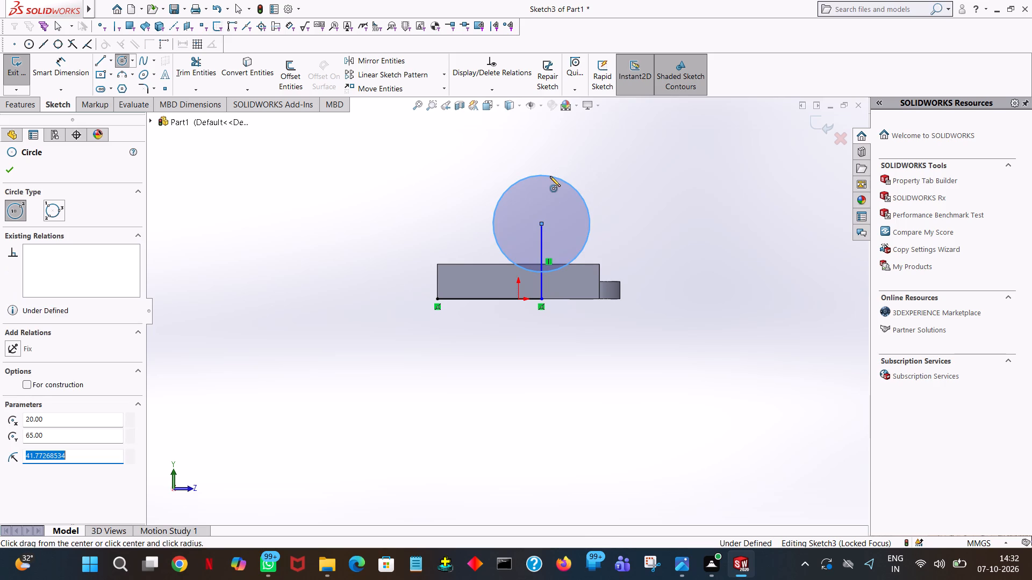
{"action": "type", "text": "25"}
{"action": "key", "text": "Return"}
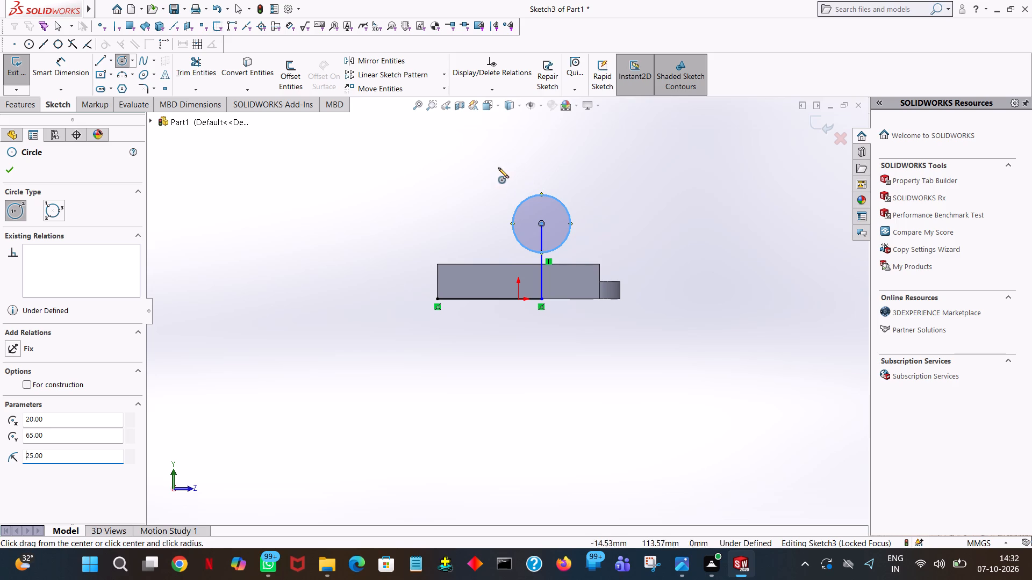
{"action": "left_click", "coordinate": [12, 170]}
Connect the circle's two side quadrants to the side face's top edge with 35 mm vertical lines joined by a horizontal line along that edge.
{"action": "left_click", "coordinate": [101, 60]}
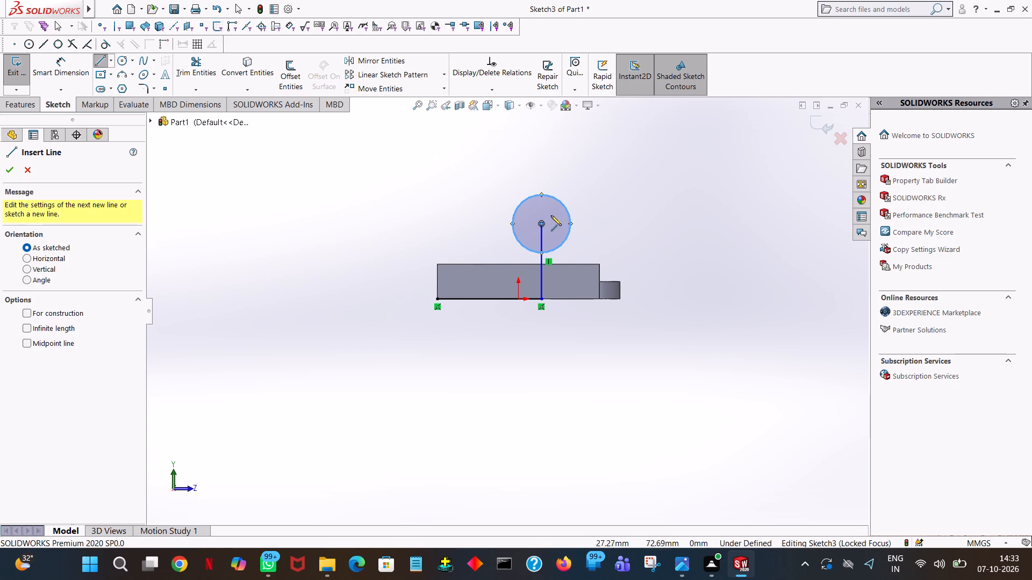
{"action": "left_click", "coordinate": [571, 224]}
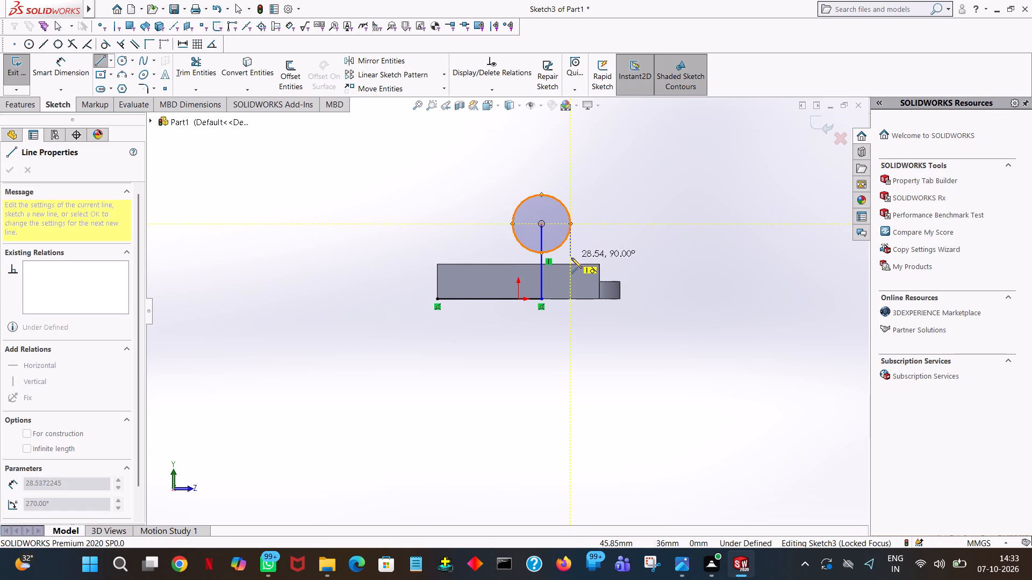
{"action": "left_click", "coordinate": [571, 265]}
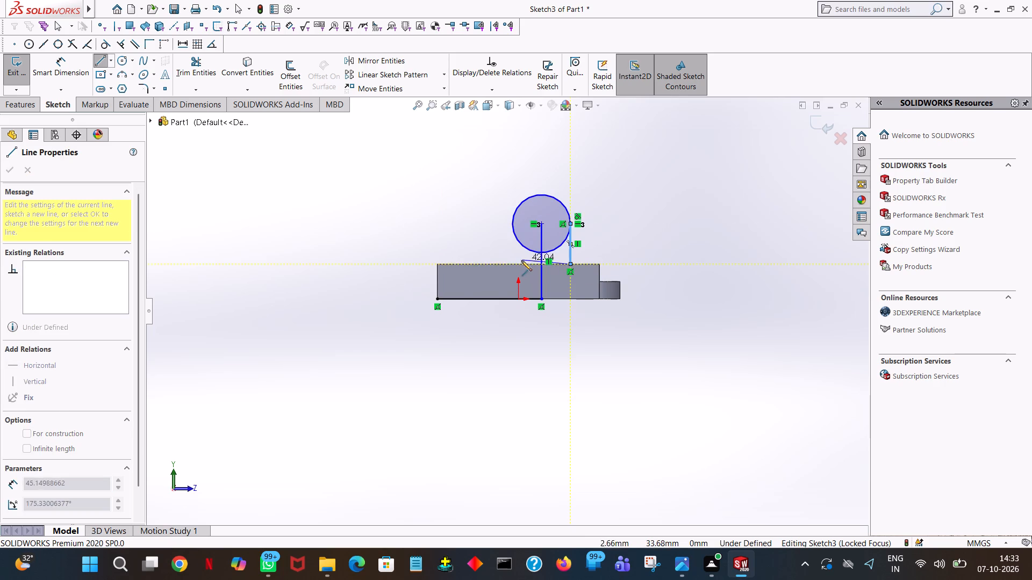
{"action": "left_click", "coordinate": [511, 263]}
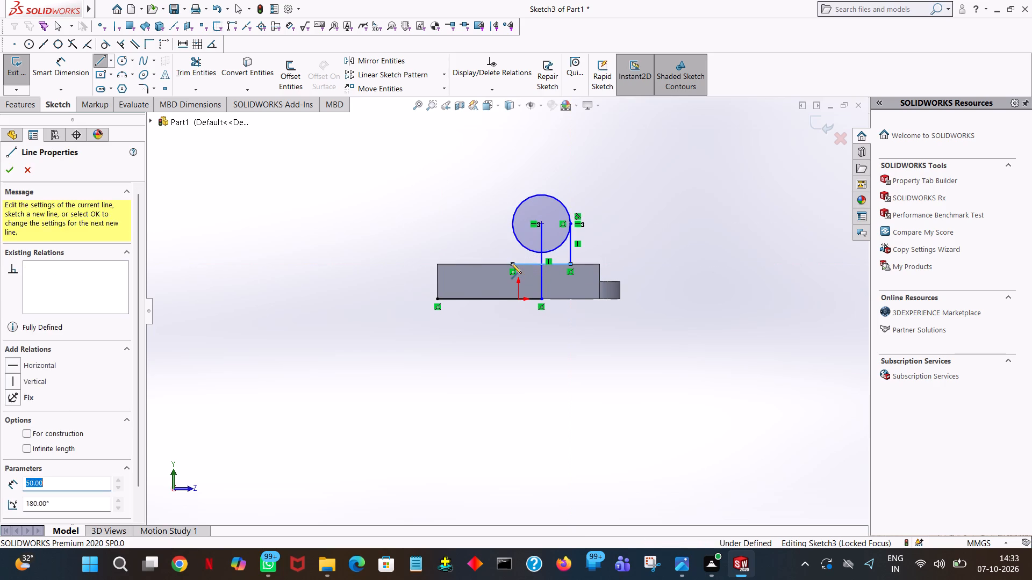
{"action": "left_click", "coordinate": [511, 223]}
{"action": "right_click", "coordinate": [511, 223]}
{"action": "left_click", "coordinate": [518, 227]}
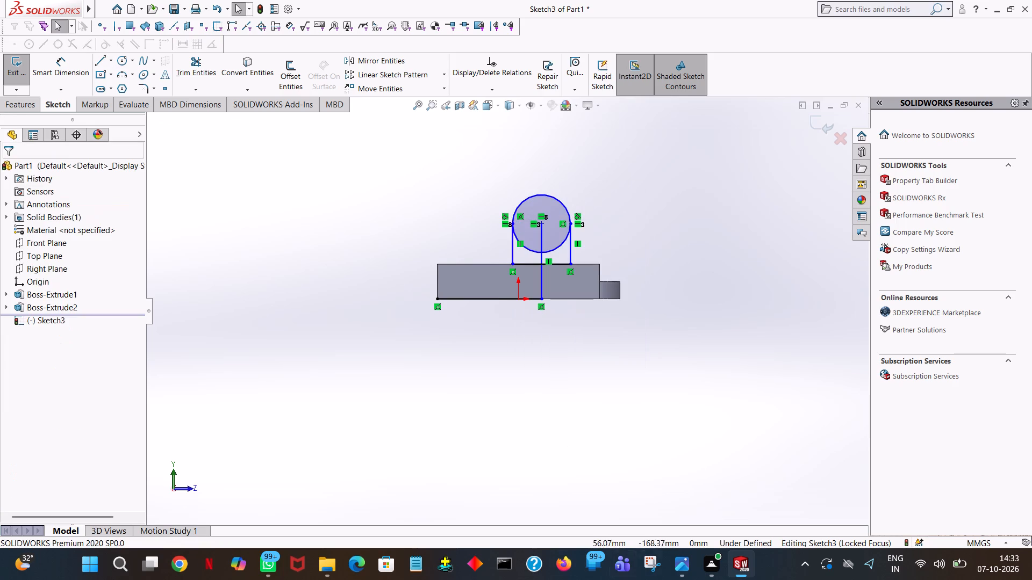
Trim away the circle's lower half and both locating lines, leaving only the closed round-topped profile.
{"action": "left_click", "coordinate": [204, 75]}
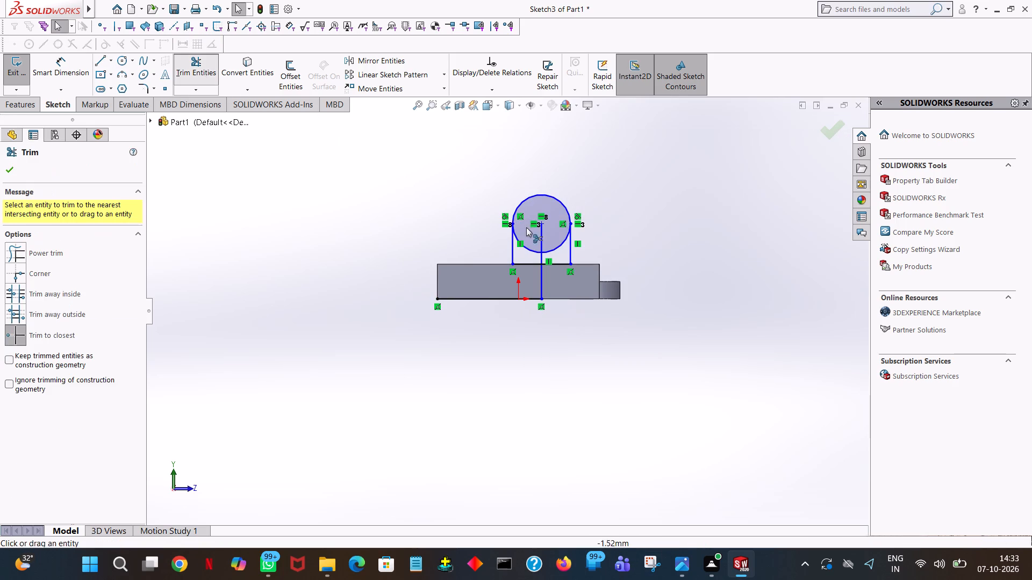
{"action": "left_click", "coordinate": [531, 249]}
{"action": "left_click", "coordinate": [555, 248]}
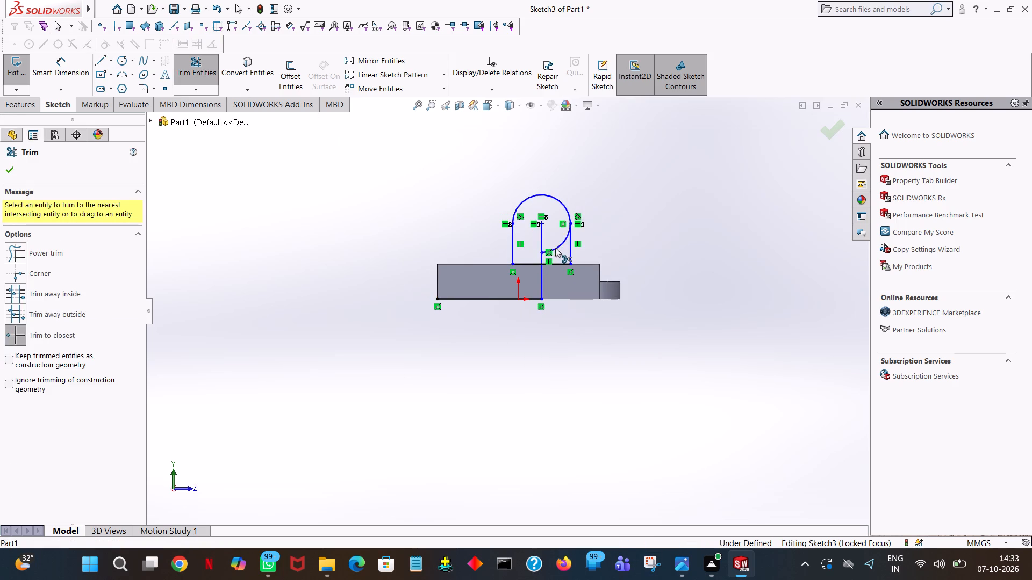
{"action": "left_click", "coordinate": [540, 251]}
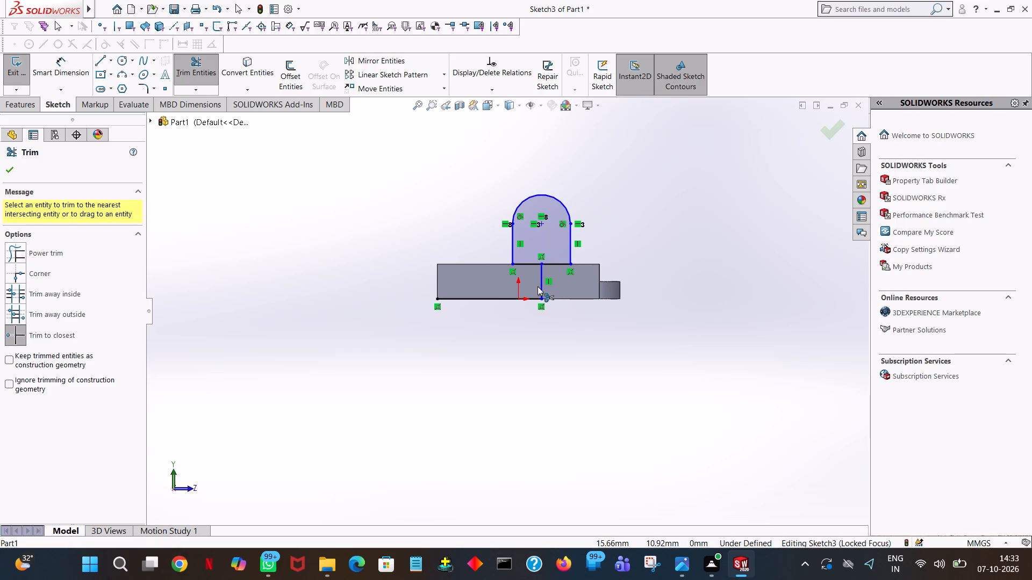
{"action": "left_click", "coordinate": [540, 286]}
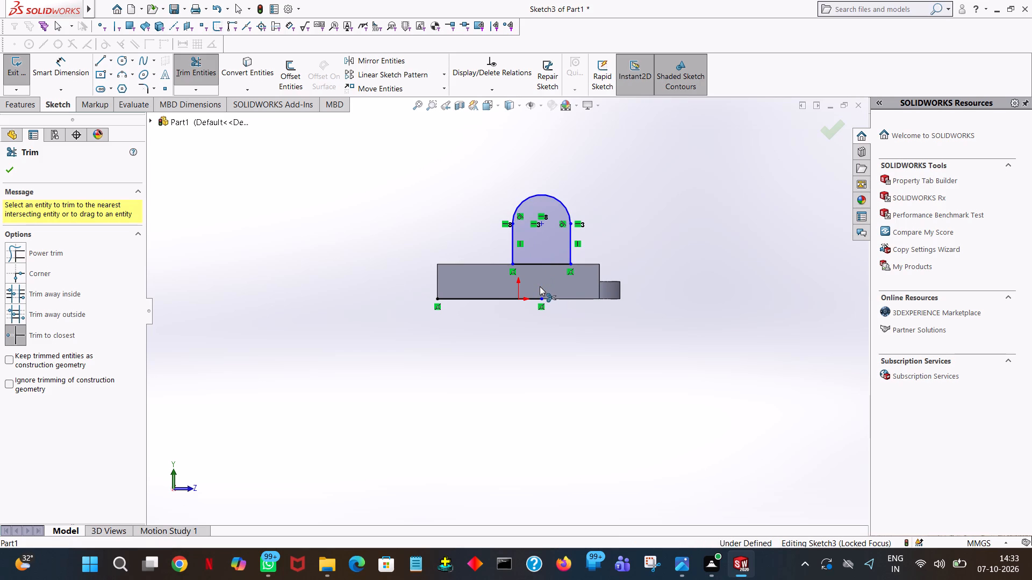
{"action": "left_click", "coordinate": [495, 297]}
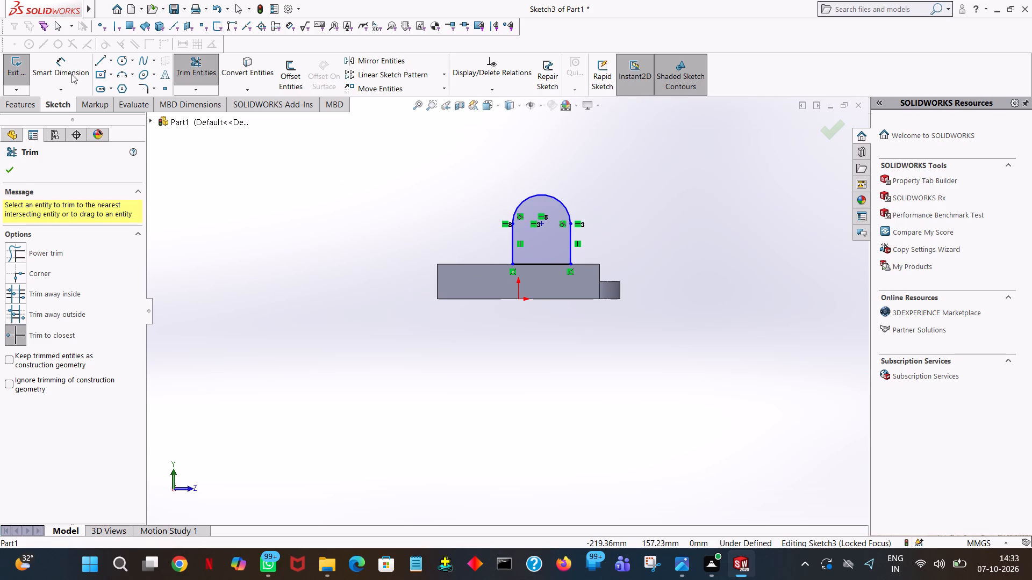
Dimension the arc centre's vertical height above the origin at 65 mm.
{"action": "left_click", "coordinate": [58, 69]}
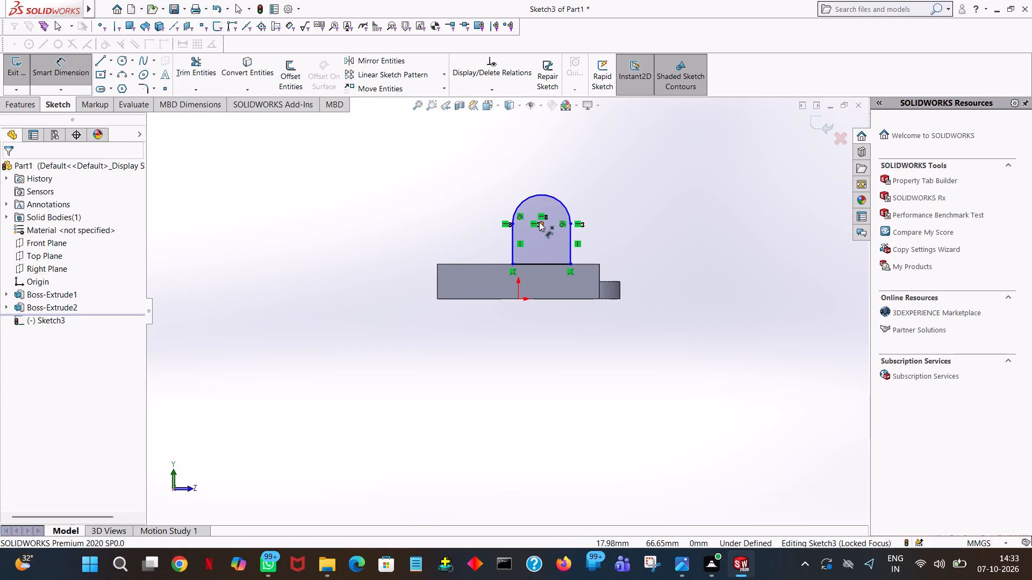
{"action": "left_click", "coordinate": [539, 222]}
{"action": "left_click", "coordinate": [517, 301]}
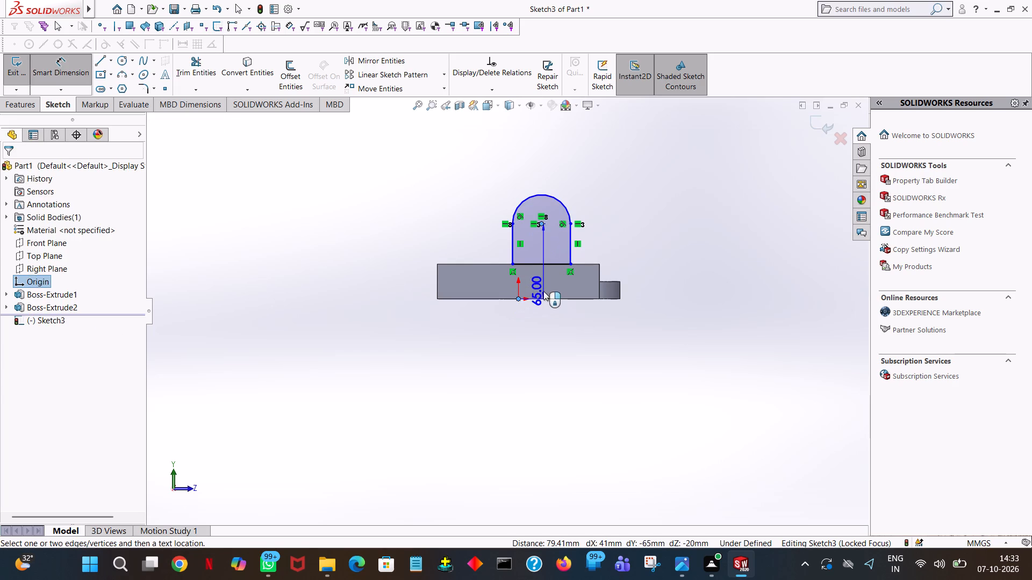
{"action": "left_click", "coordinate": [696, 278]}
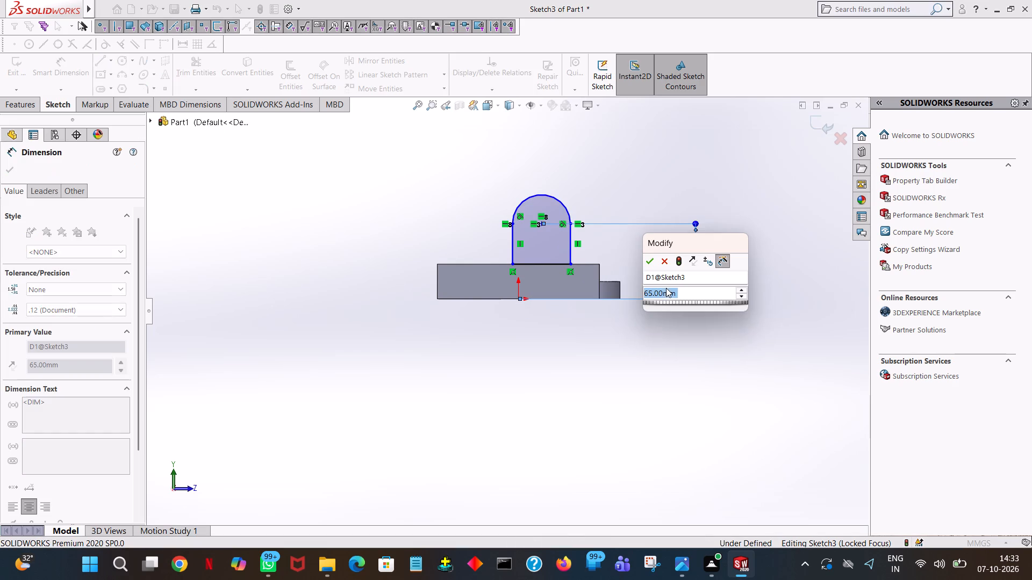
{"action": "left_click", "coordinate": [650, 258]}
{"action": "left_click", "coordinate": [697, 164]}
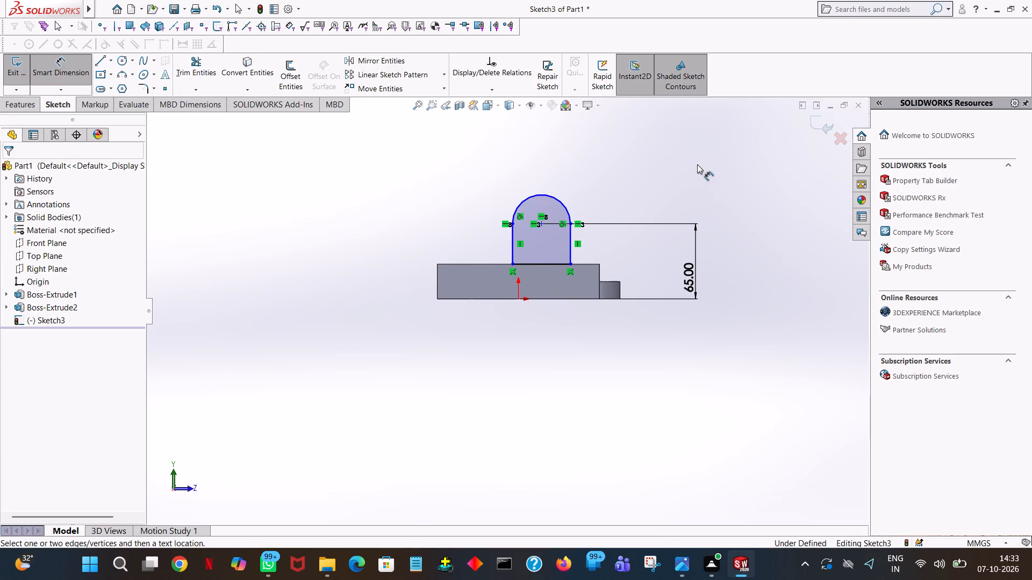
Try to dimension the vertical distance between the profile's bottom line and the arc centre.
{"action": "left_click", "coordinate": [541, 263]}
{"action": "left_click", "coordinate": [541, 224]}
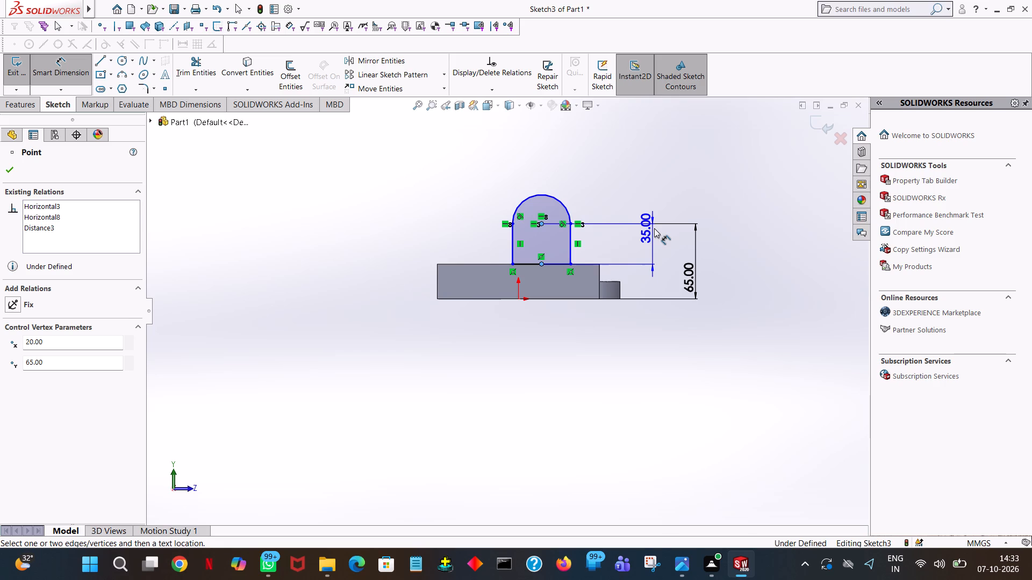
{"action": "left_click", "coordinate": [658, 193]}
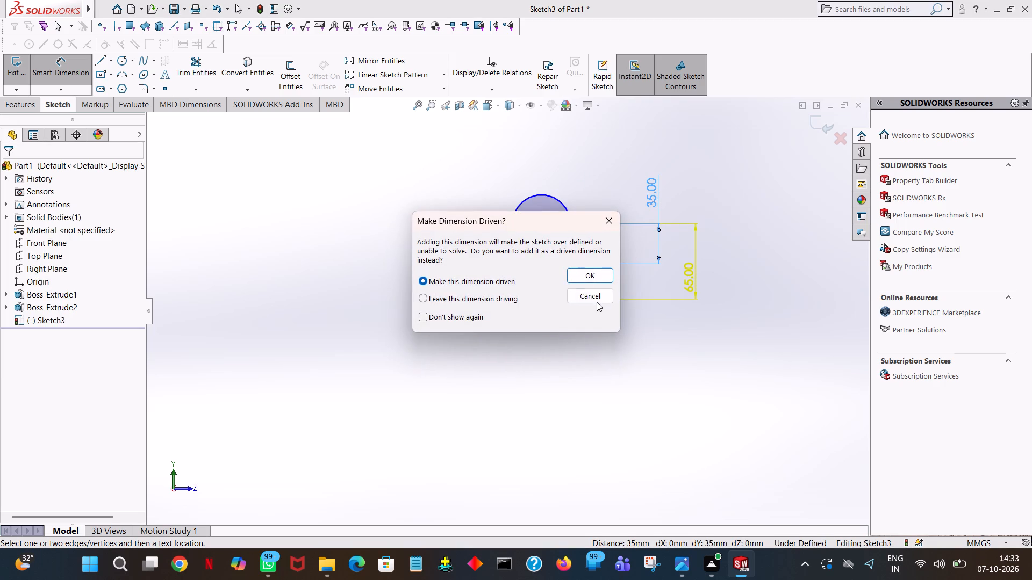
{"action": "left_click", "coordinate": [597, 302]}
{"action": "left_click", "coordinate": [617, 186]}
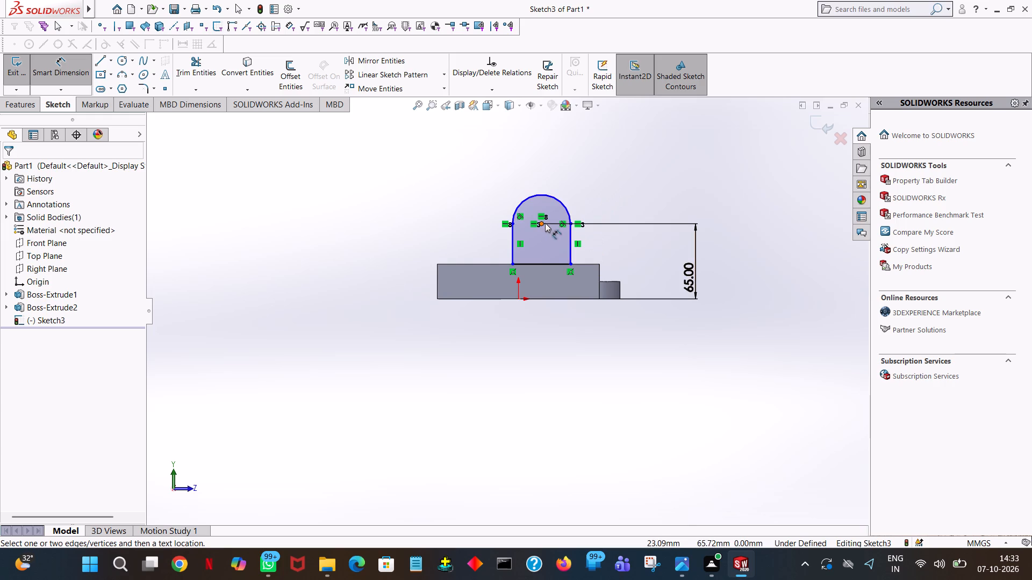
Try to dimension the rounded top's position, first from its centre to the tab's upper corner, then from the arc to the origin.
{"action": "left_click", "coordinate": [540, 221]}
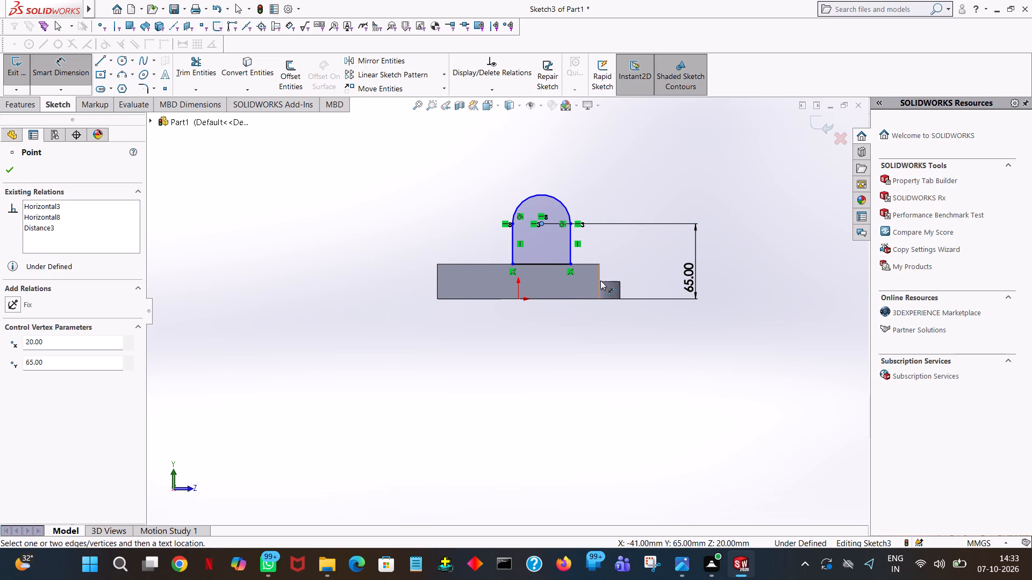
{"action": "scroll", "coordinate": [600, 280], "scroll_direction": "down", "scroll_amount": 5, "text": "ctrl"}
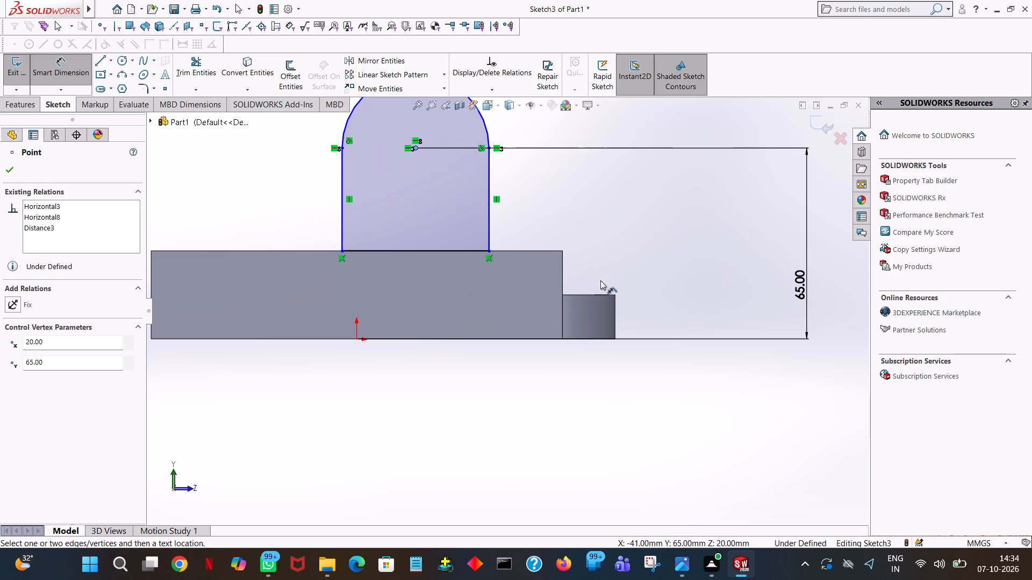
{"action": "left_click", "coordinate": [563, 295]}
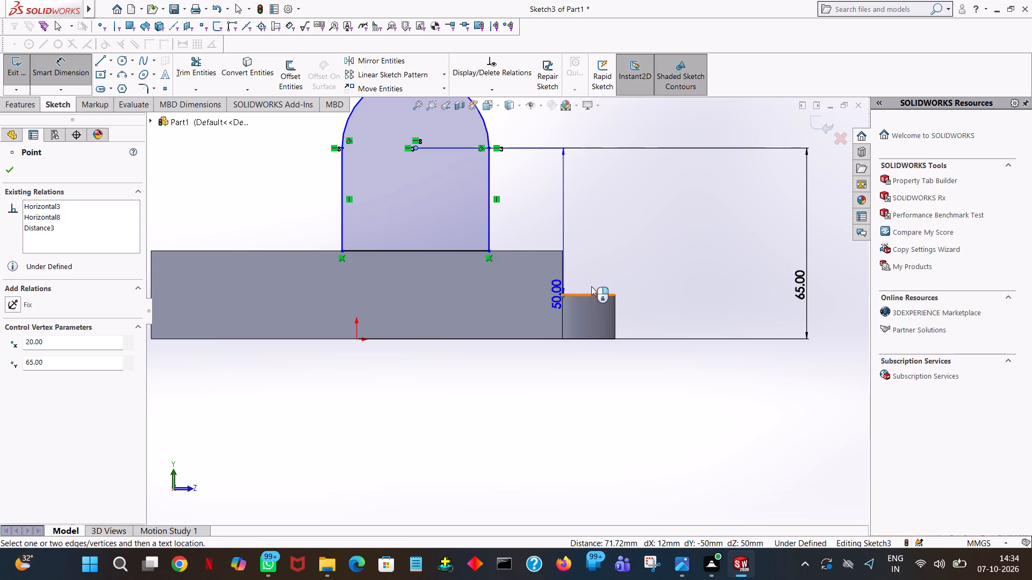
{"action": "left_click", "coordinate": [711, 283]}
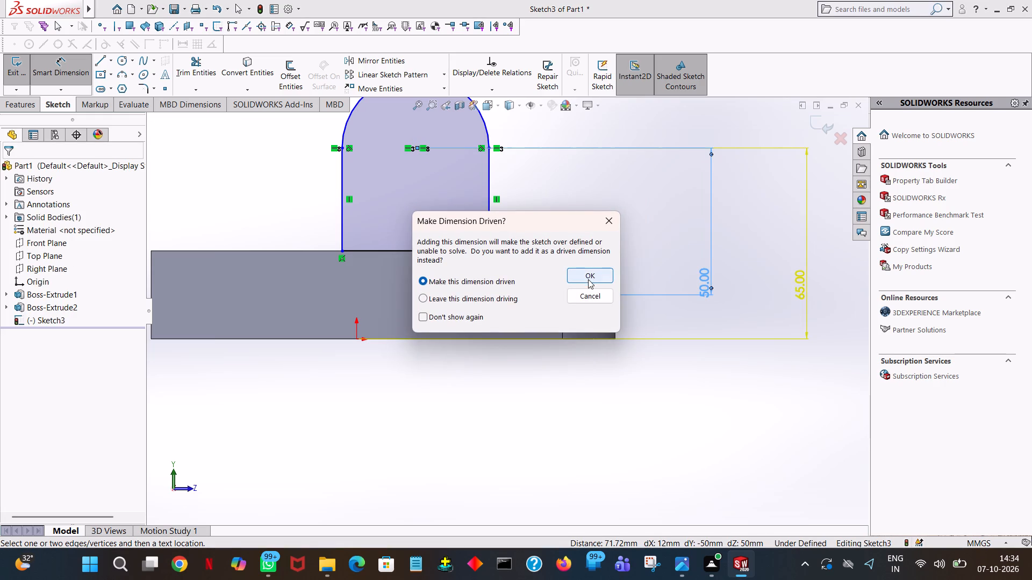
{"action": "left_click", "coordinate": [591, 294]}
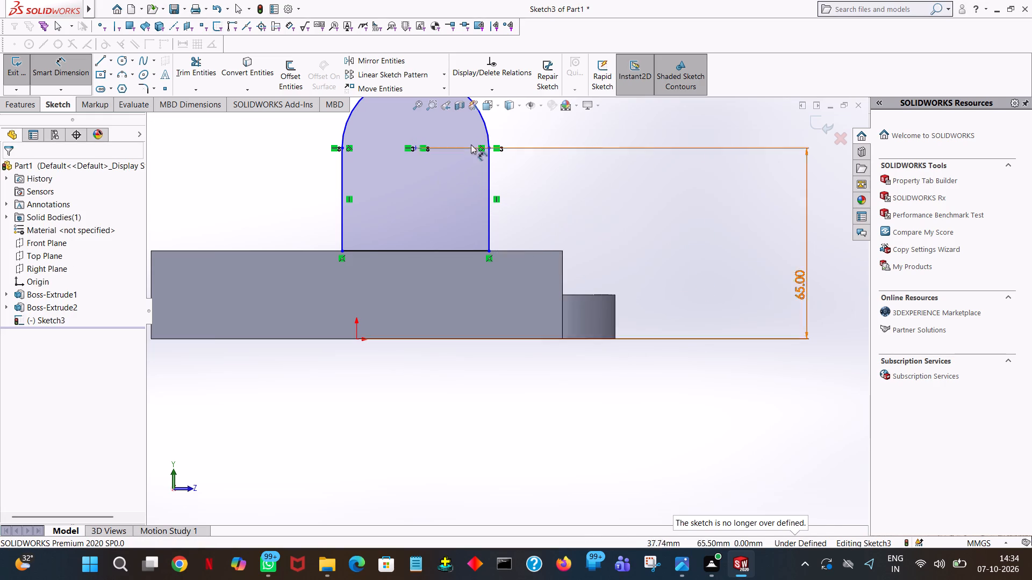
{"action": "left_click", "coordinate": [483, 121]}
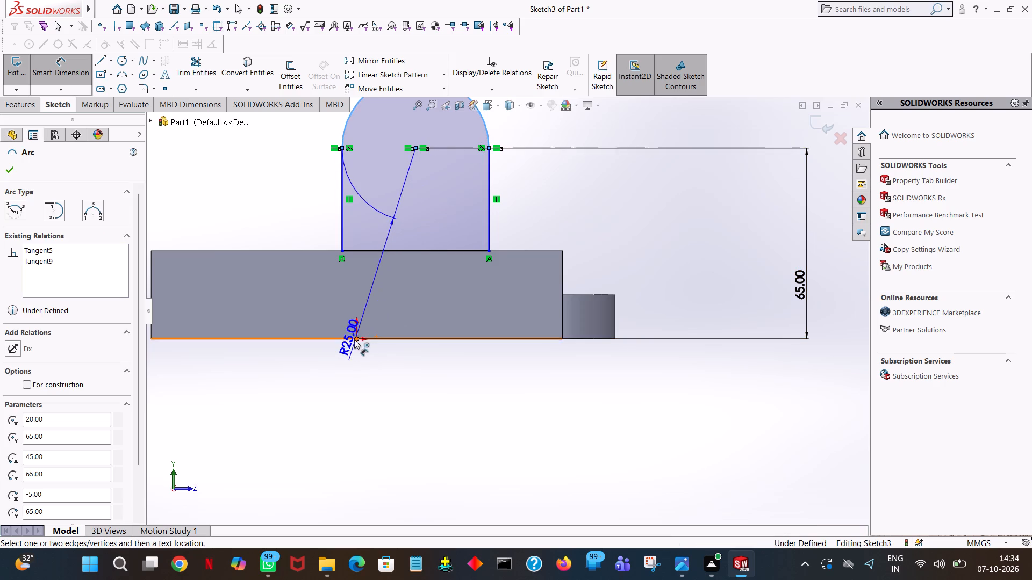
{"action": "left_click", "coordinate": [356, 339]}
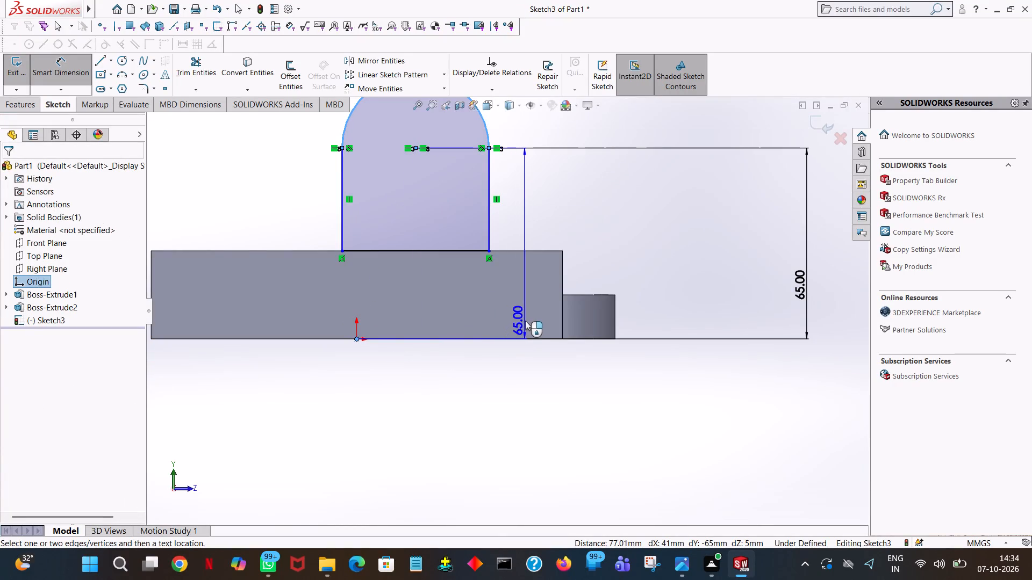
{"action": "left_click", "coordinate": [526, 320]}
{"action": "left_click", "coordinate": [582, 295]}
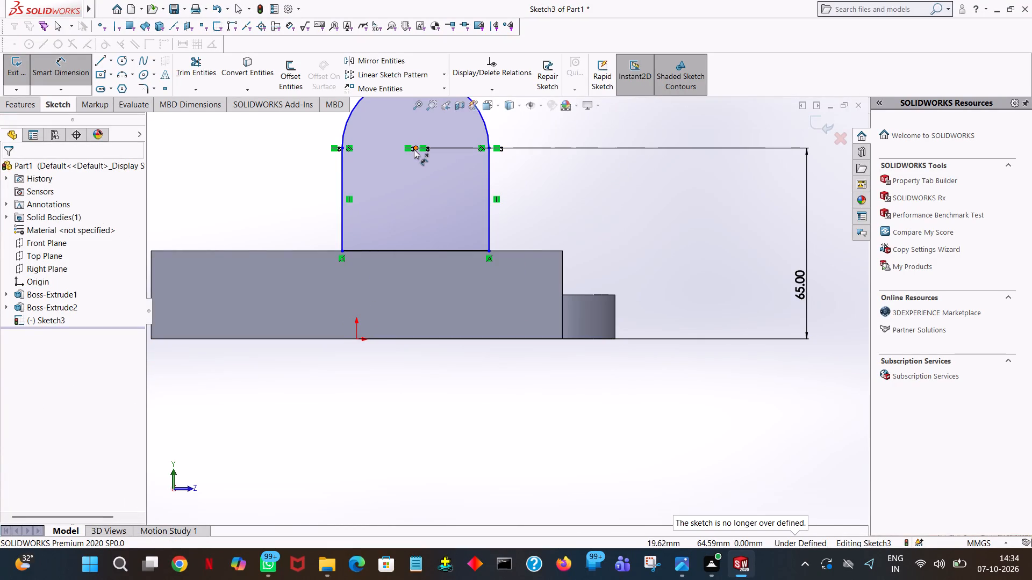
Dimension the horizontal distance between the origin and the arc centre at 20 mm.
{"action": "left_click", "coordinate": [414, 149]}
{"action": "left_click", "coordinate": [355, 339]}
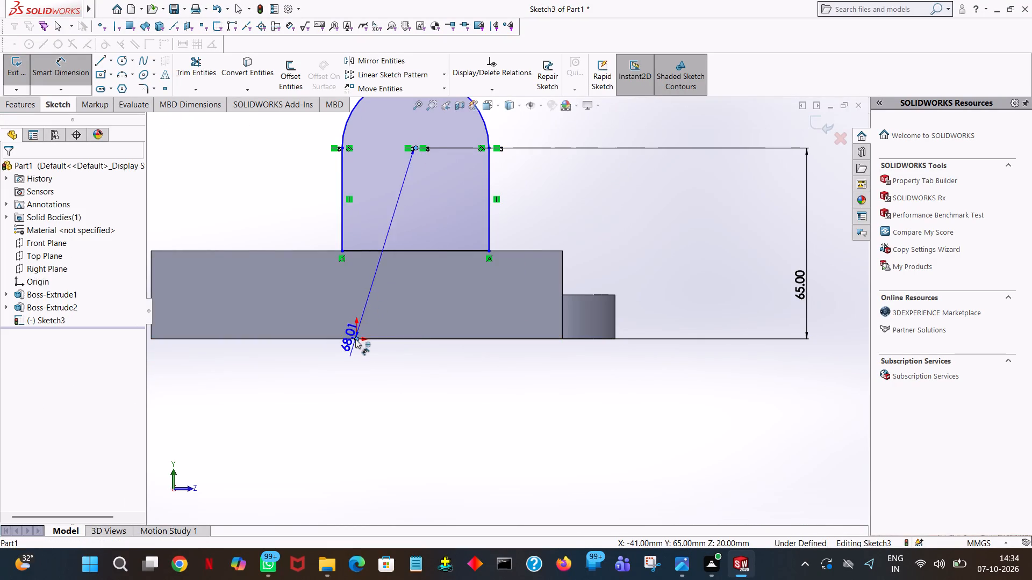
{"action": "left_click", "coordinate": [385, 419]}
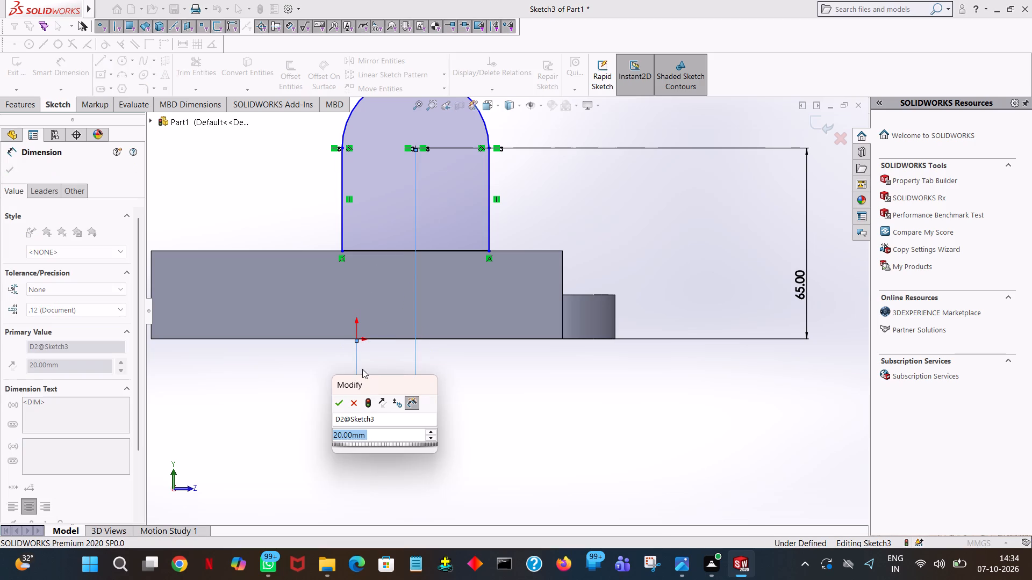
{"action": "left_click", "coordinate": [339, 398]}
{"action": "left_click", "coordinate": [686, 183]}
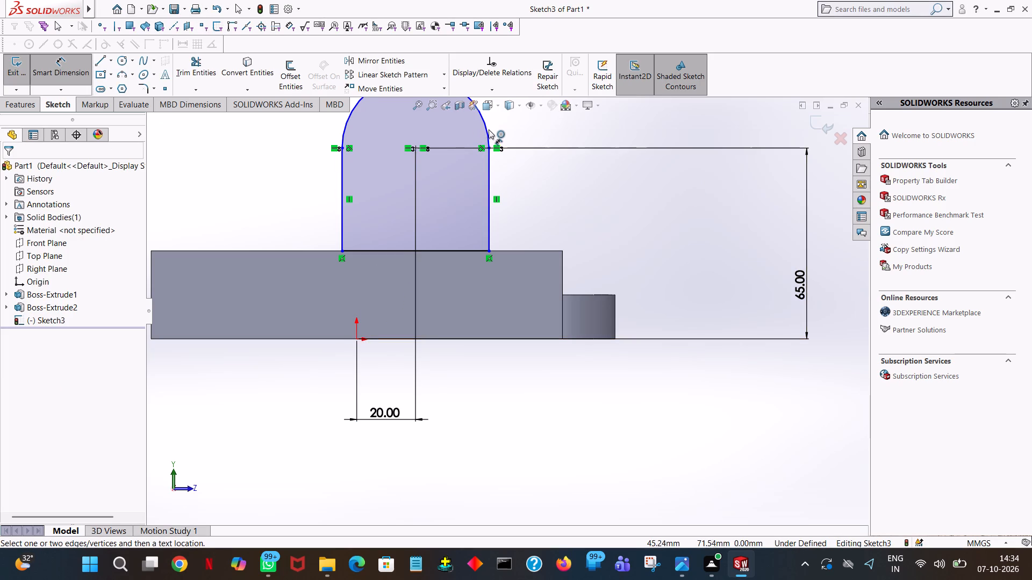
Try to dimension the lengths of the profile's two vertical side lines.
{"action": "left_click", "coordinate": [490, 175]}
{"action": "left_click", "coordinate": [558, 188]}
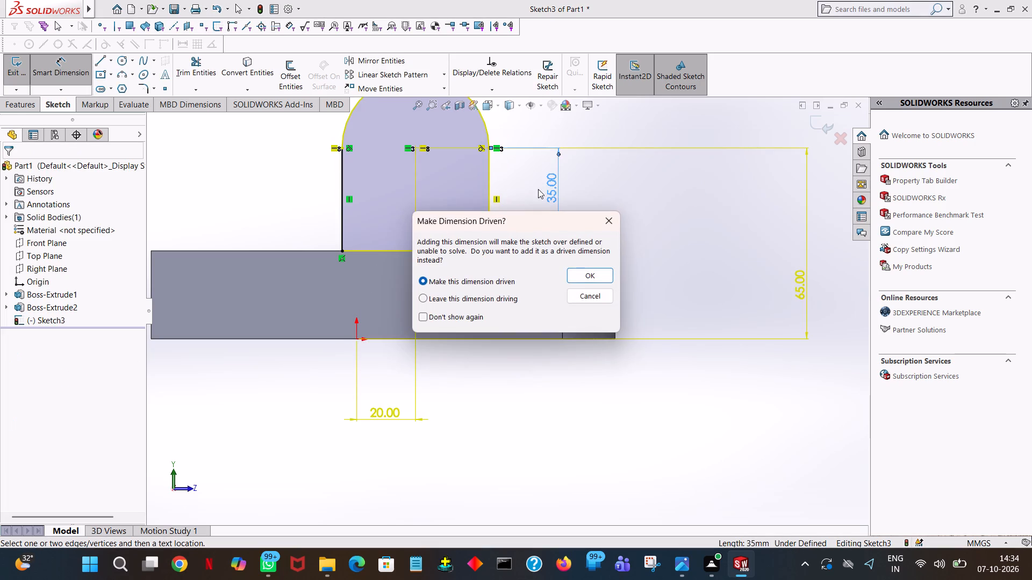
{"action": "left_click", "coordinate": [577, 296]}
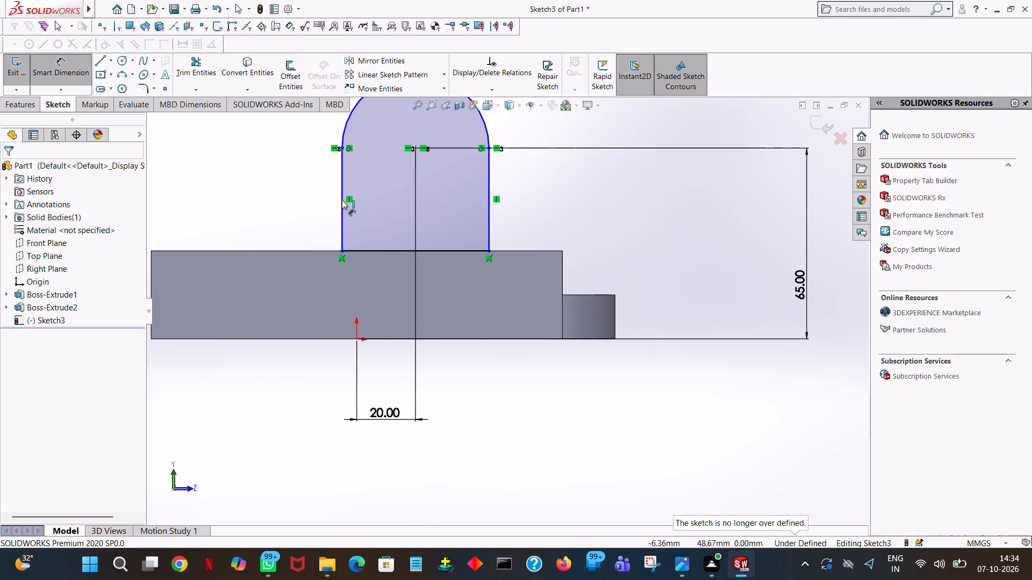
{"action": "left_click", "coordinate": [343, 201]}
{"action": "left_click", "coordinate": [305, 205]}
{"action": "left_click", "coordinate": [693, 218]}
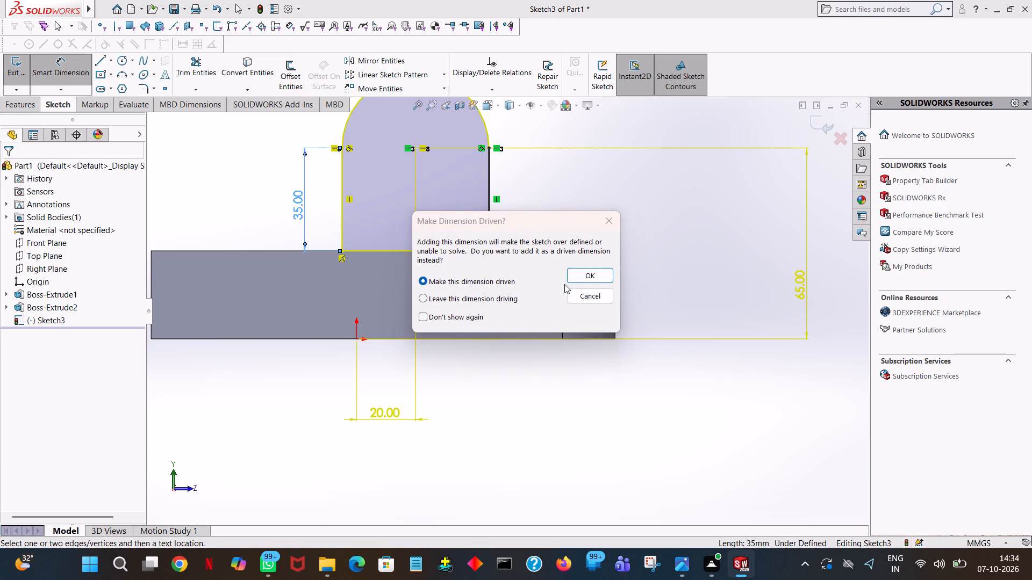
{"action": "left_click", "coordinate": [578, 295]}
Dimension the profile's bottom line at 50 mm.
{"action": "left_click", "coordinate": [463, 251]}
{"action": "left_click", "coordinate": [468, 312]}
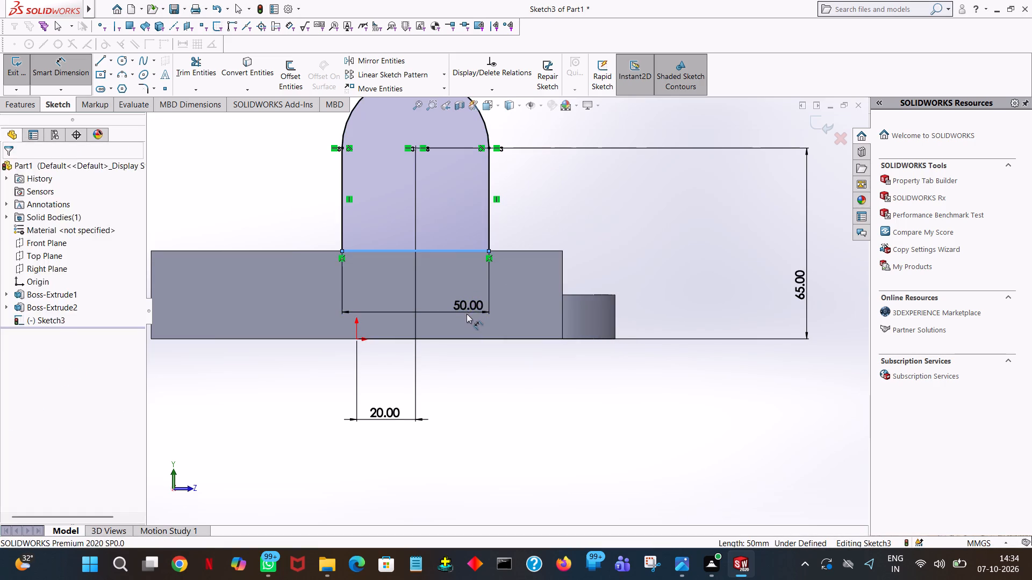
{"action": "left_click", "coordinate": [422, 296]}
{"action": "left_click", "coordinate": [732, 217]}
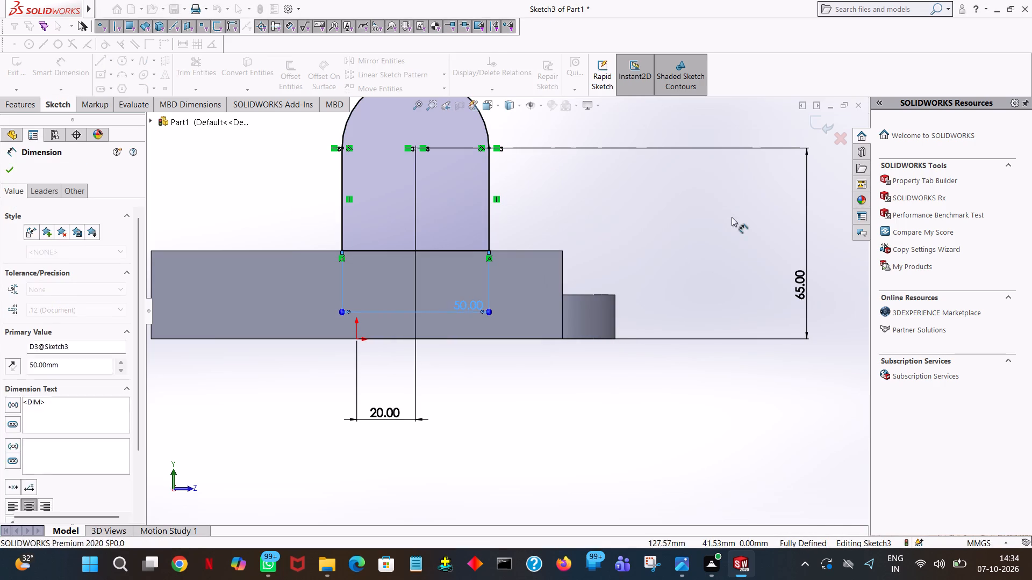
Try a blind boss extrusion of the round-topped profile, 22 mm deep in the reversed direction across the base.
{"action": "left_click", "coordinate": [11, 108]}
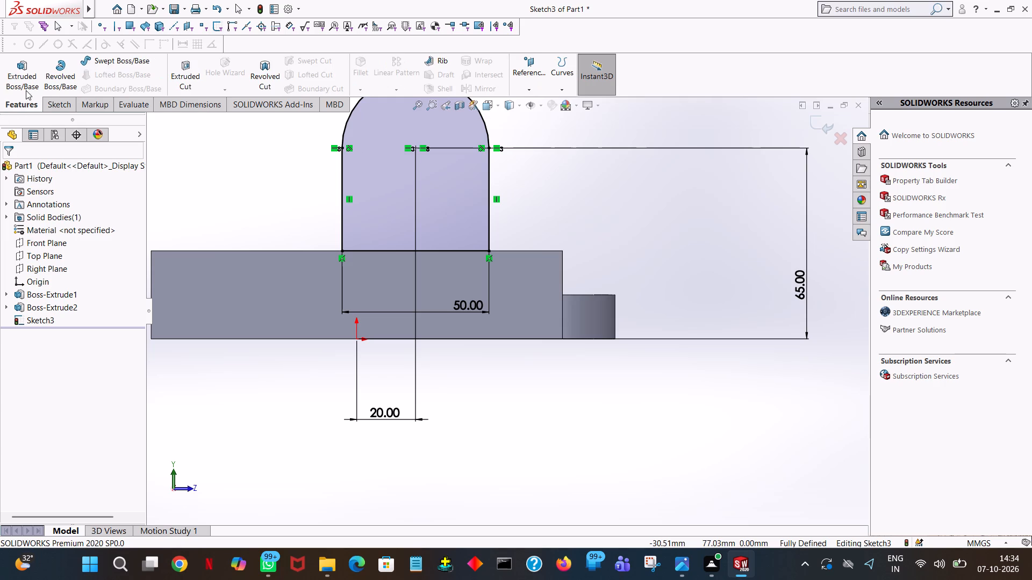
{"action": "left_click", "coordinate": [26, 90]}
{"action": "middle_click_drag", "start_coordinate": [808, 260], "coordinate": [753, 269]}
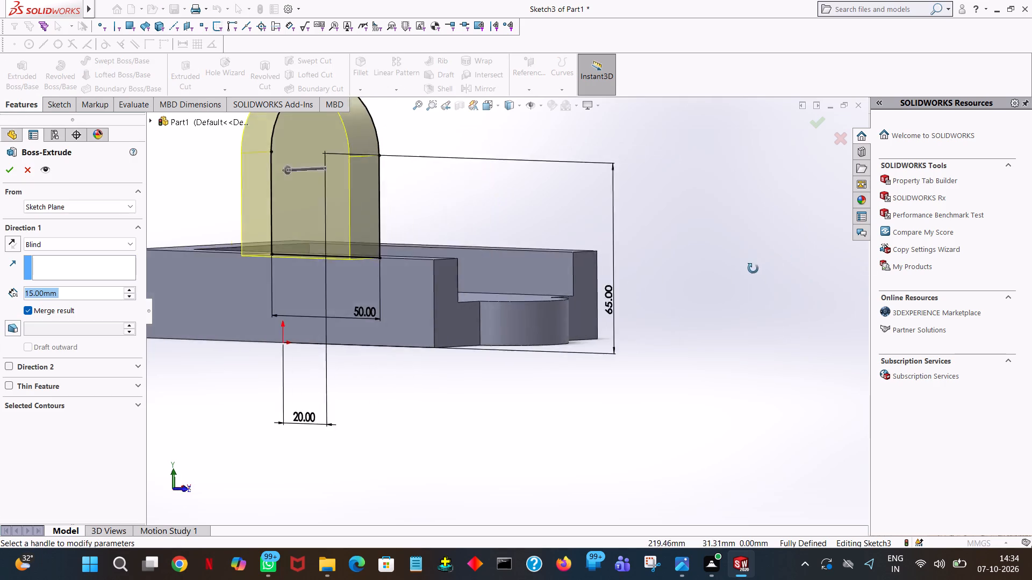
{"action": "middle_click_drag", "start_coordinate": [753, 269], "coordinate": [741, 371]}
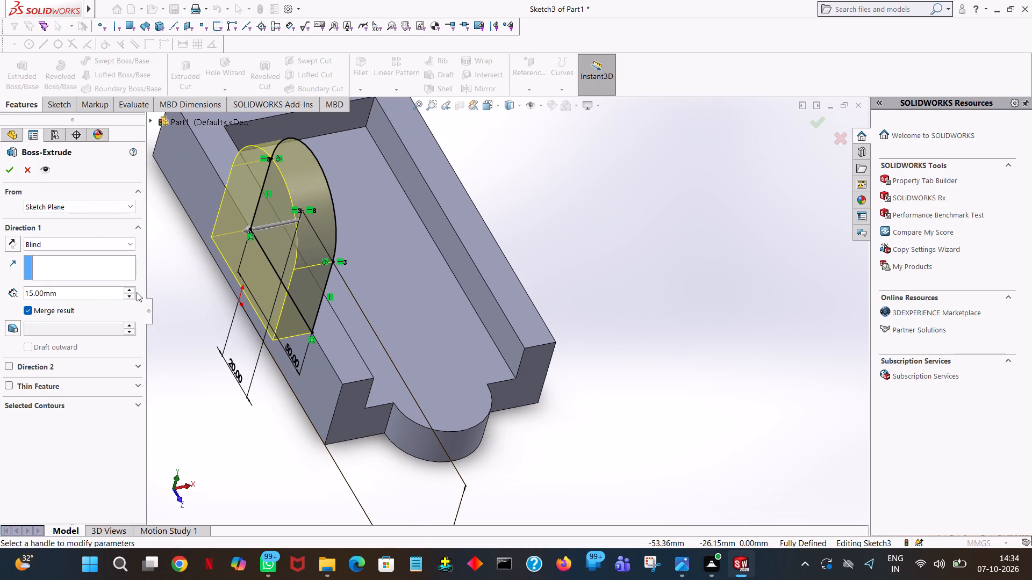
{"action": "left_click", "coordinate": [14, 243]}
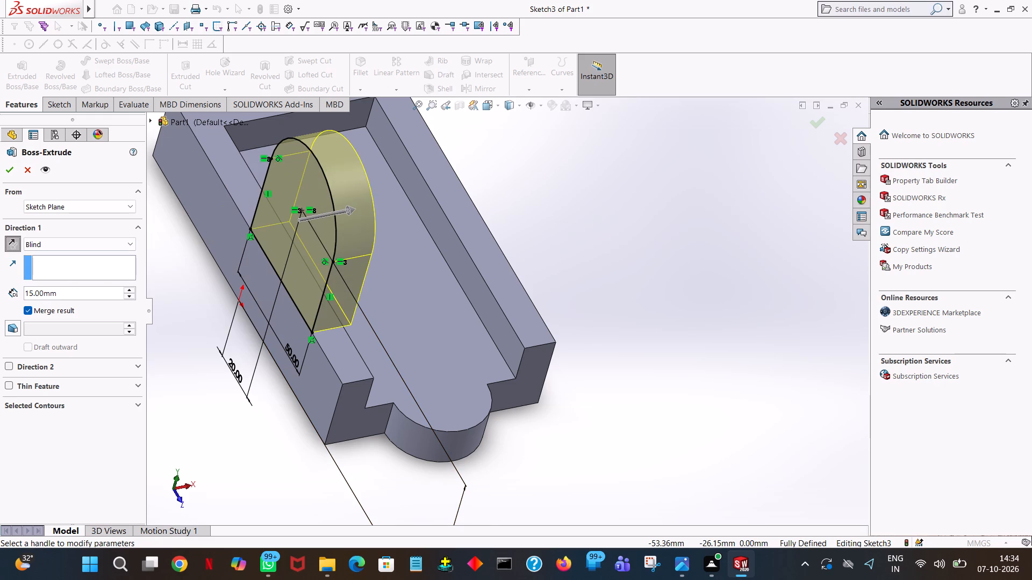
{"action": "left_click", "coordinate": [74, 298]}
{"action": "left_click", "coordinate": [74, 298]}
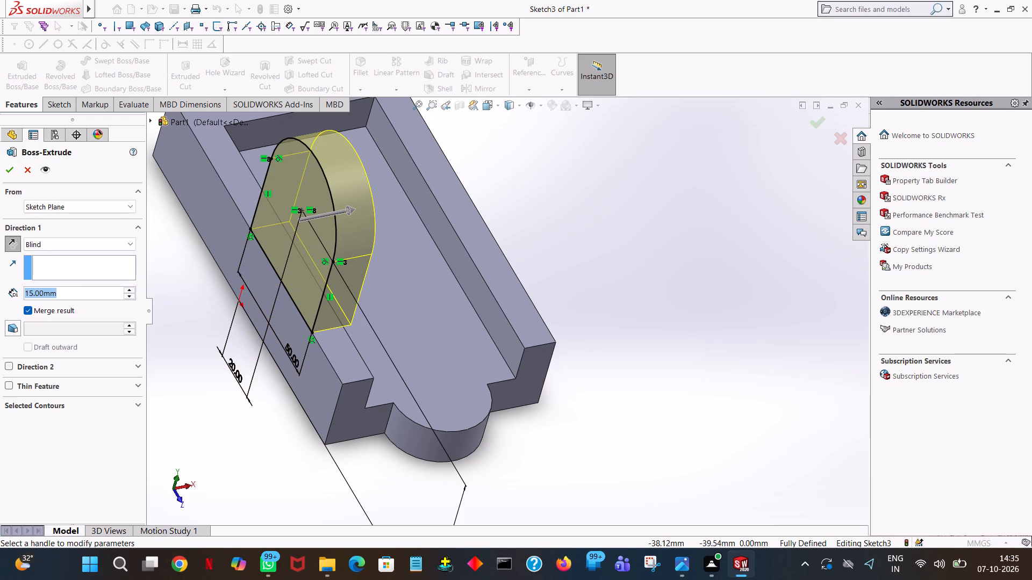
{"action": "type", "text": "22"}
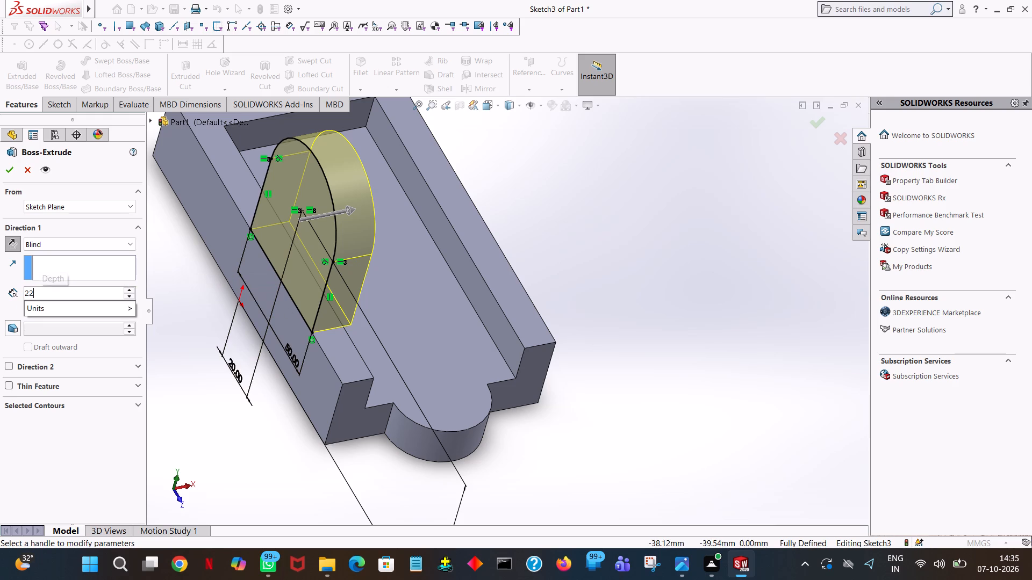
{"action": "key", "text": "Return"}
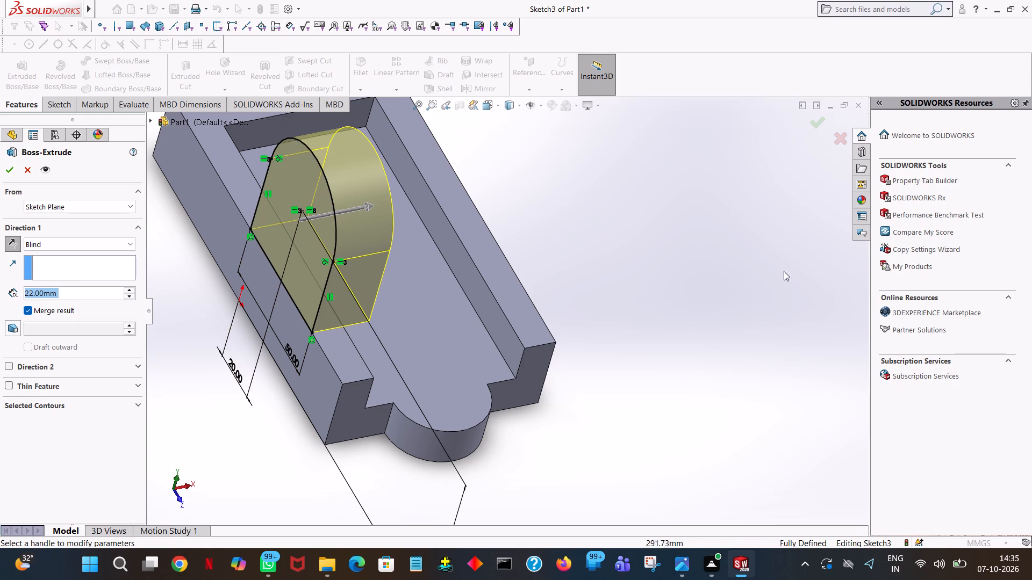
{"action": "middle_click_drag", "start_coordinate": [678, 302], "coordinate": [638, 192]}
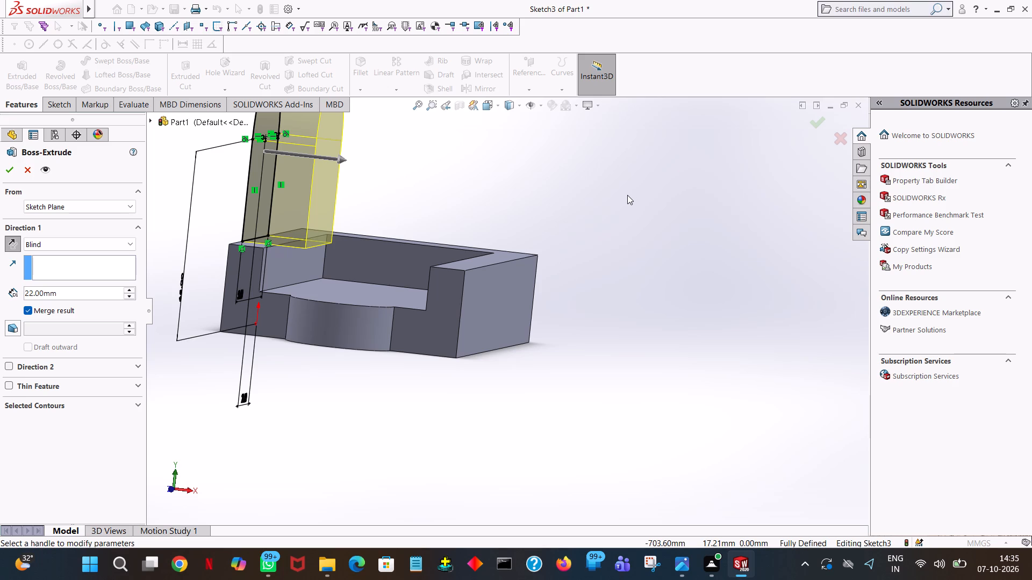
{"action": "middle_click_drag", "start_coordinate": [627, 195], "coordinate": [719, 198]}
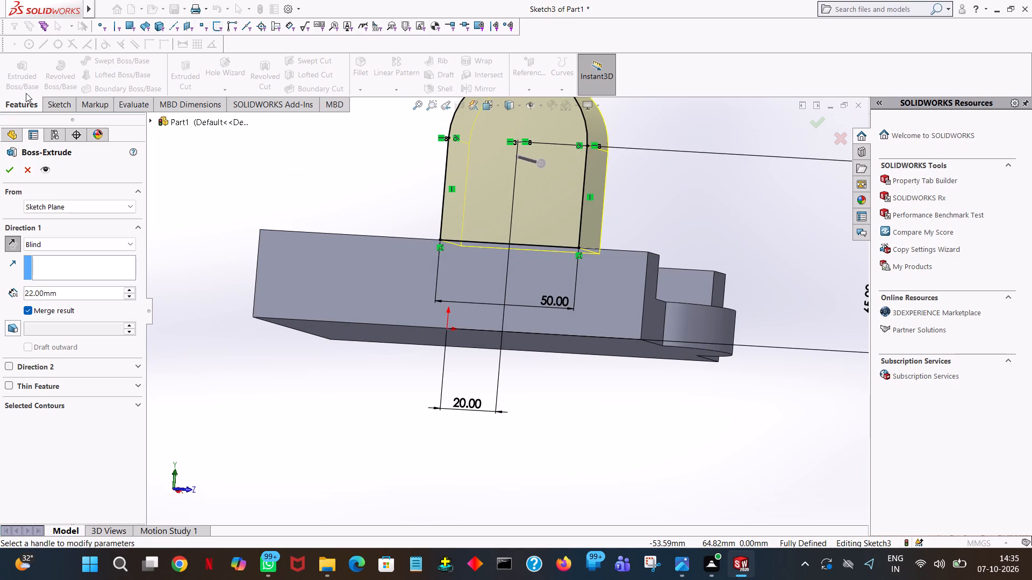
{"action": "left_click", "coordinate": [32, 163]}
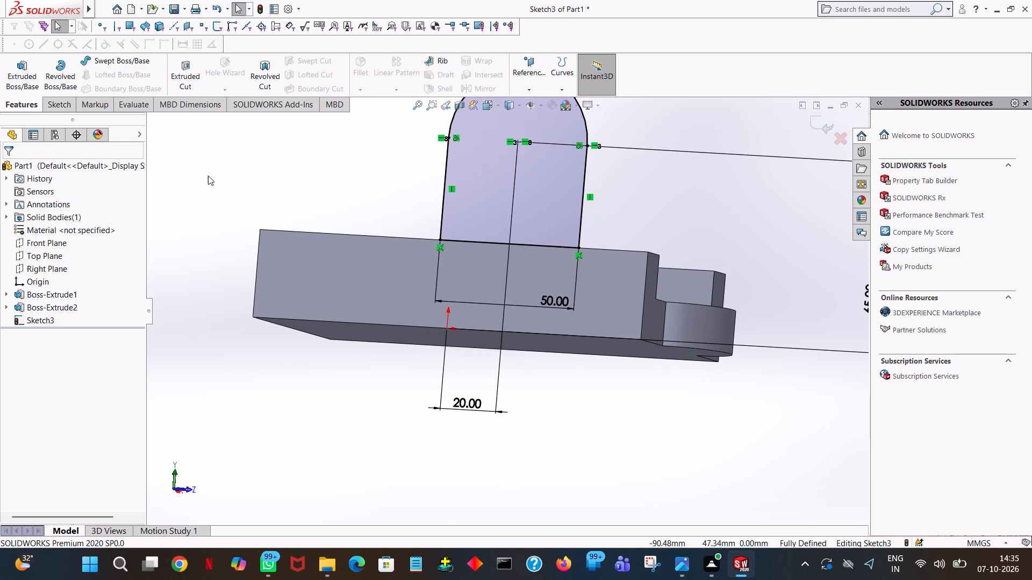
Extend the round-topped profile into the base with a 15 mm line down, a 50 mm horizontal line, and a 15 mm line back up.
{"action": "key", "text": "space"}
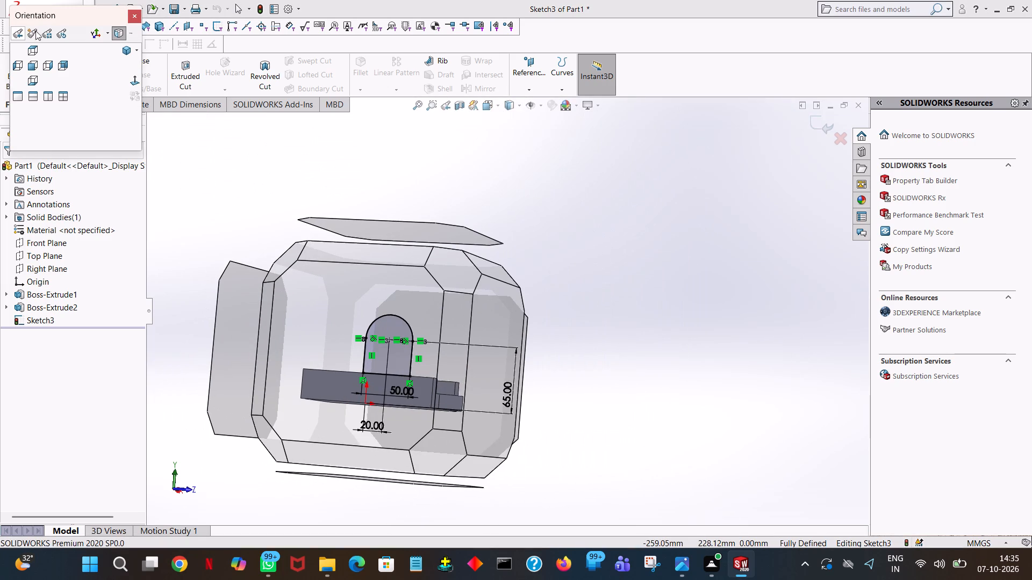
{"action": "left_click", "coordinate": [133, 85]}
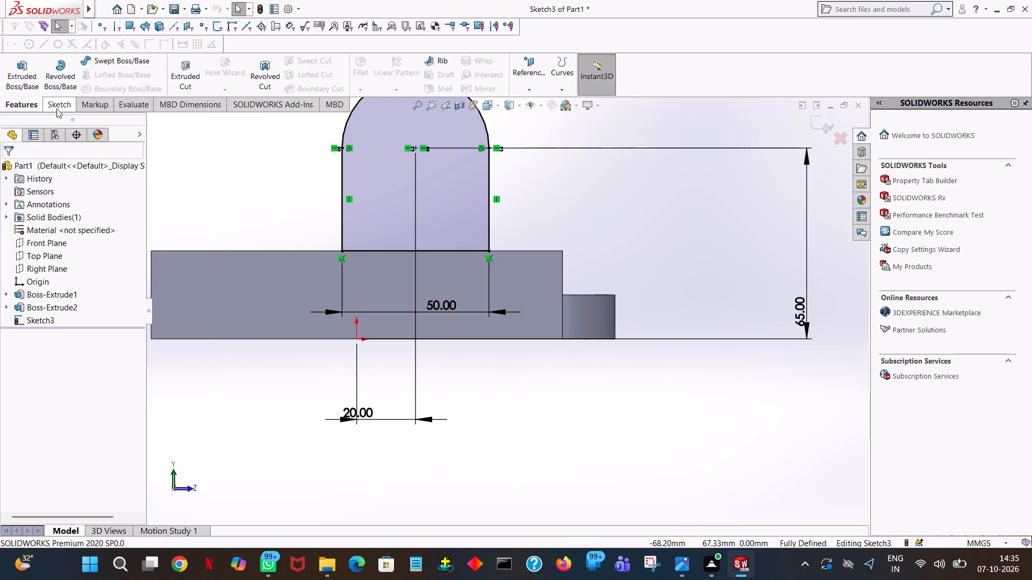
{"action": "left_click", "coordinate": [48, 105]}
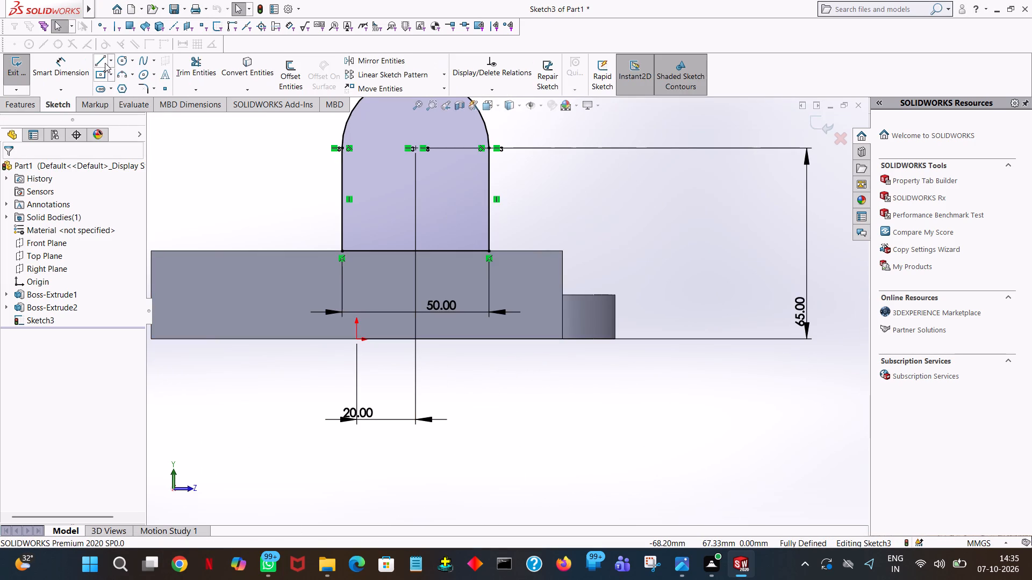
{"action": "left_click", "coordinate": [104, 62]}
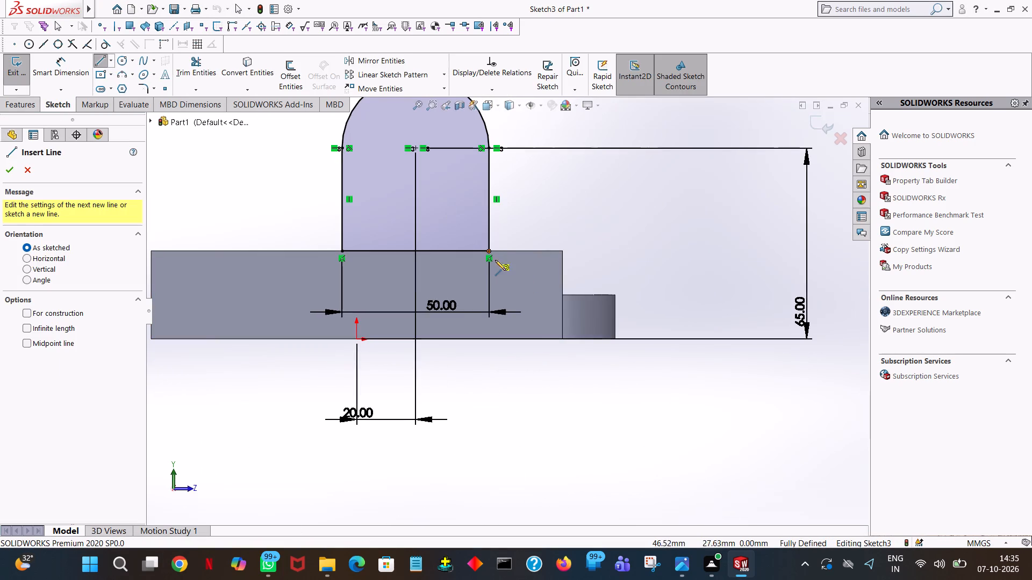
{"action": "left_click", "coordinate": [488, 251]}
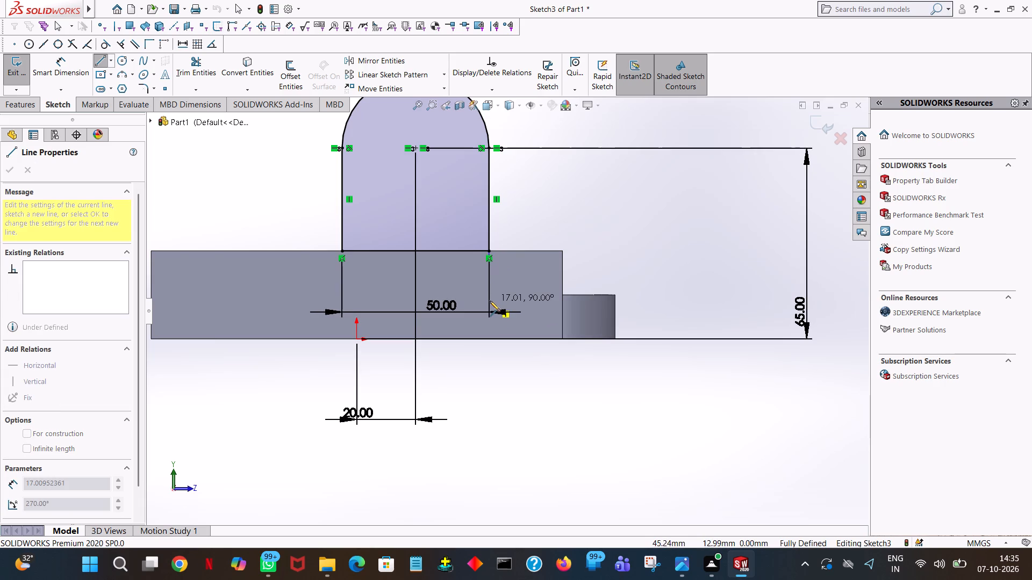
{"action": "left_click", "coordinate": [490, 301]}
{"action": "type", "text": "15"}
{"action": "key", "text": "Return"}
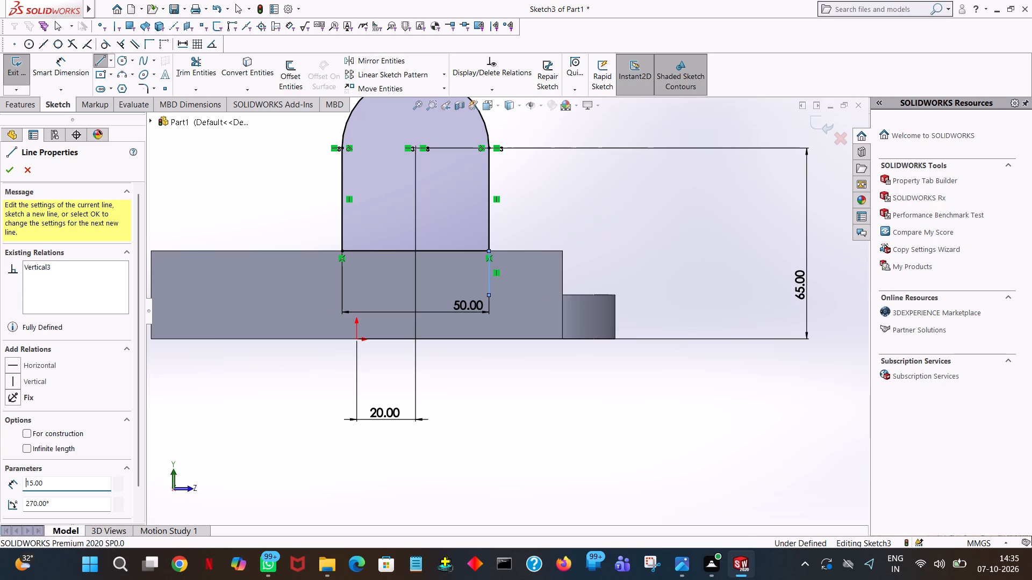
{"action": "left_click", "coordinate": [341, 294]}
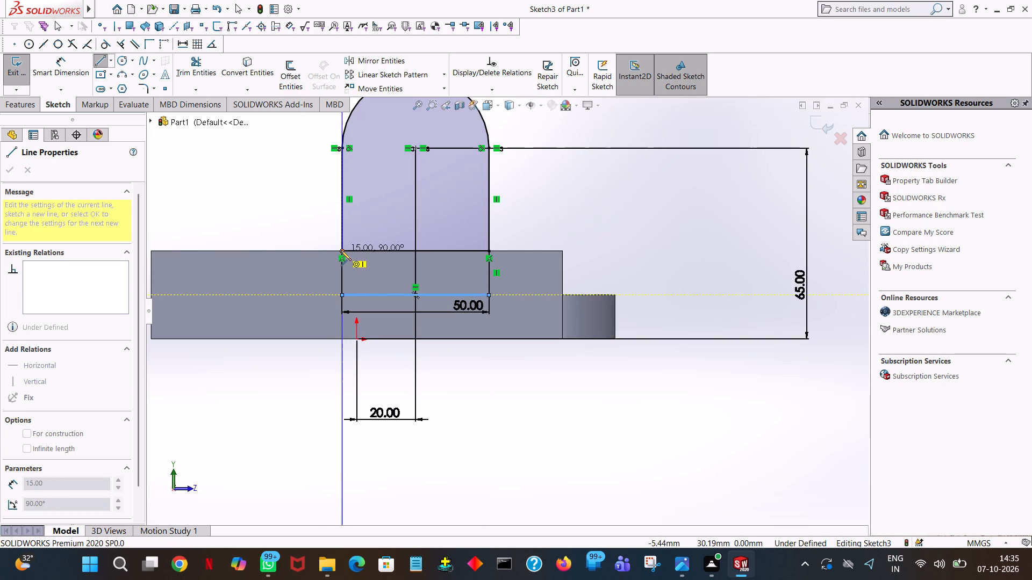
{"action": "left_click", "coordinate": [341, 250]}
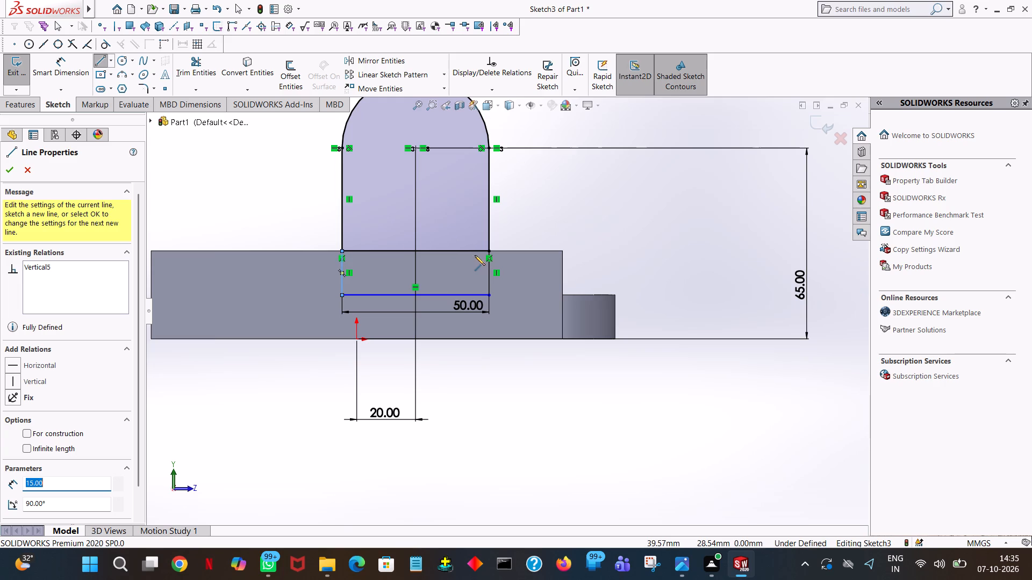
{"action": "left_click", "coordinate": [14, 169]}
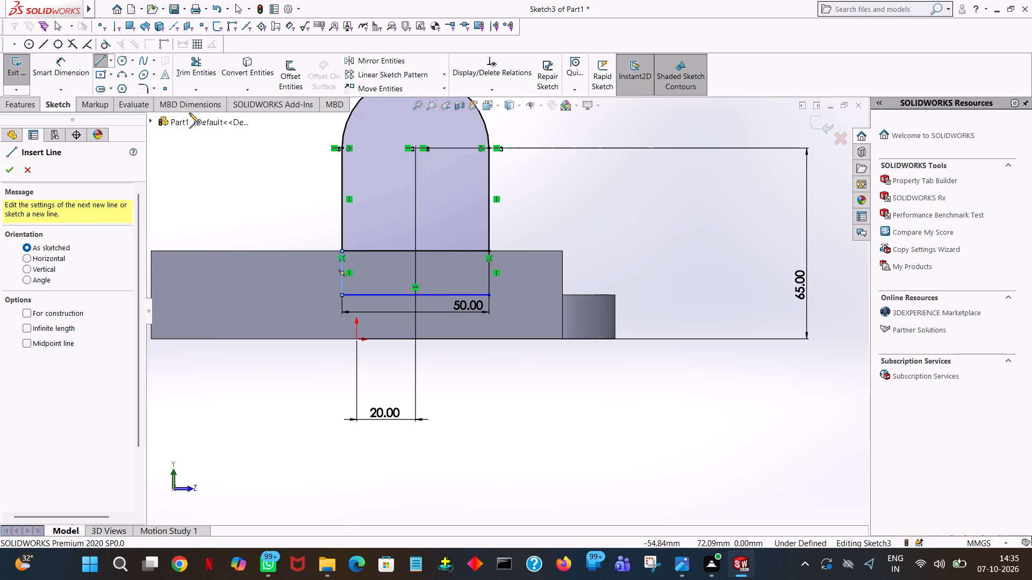
Trim away the profile's original bottom line along the base's top edge.
{"action": "left_click", "coordinate": [181, 66]}
{"action": "left_click", "coordinate": [412, 252]}
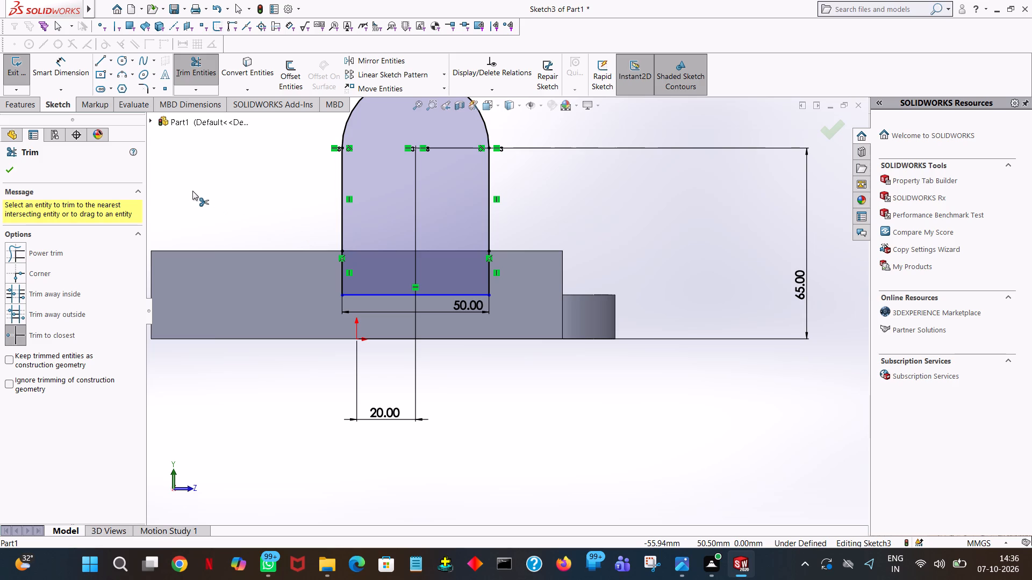
{"action": "left_click", "coordinate": [7, 166]}
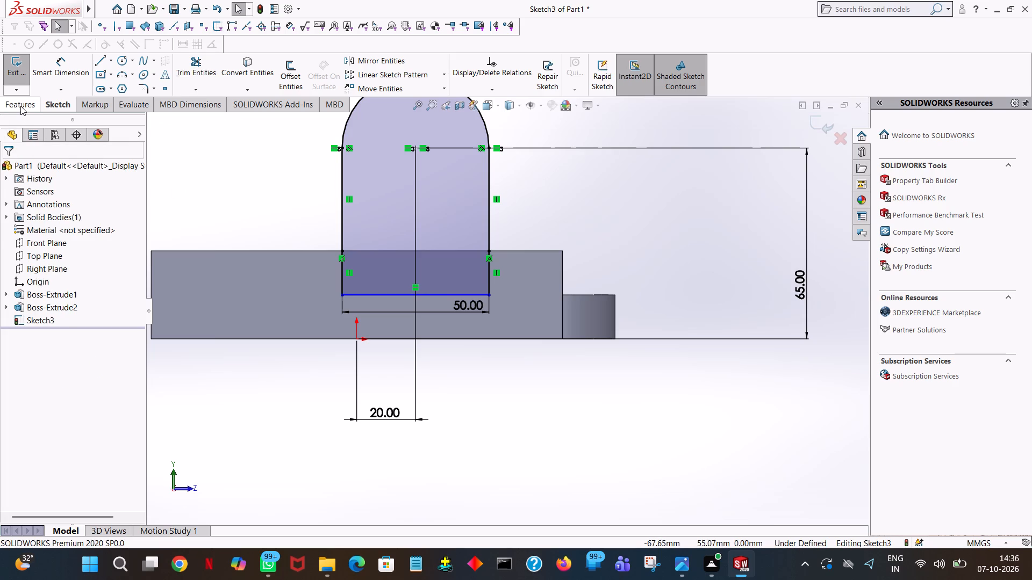
Extrude the extended round-topped profile as a blind boss, 22 mm deep in the reversed direction across the base.
{"action": "left_click", "coordinate": [16, 102]}
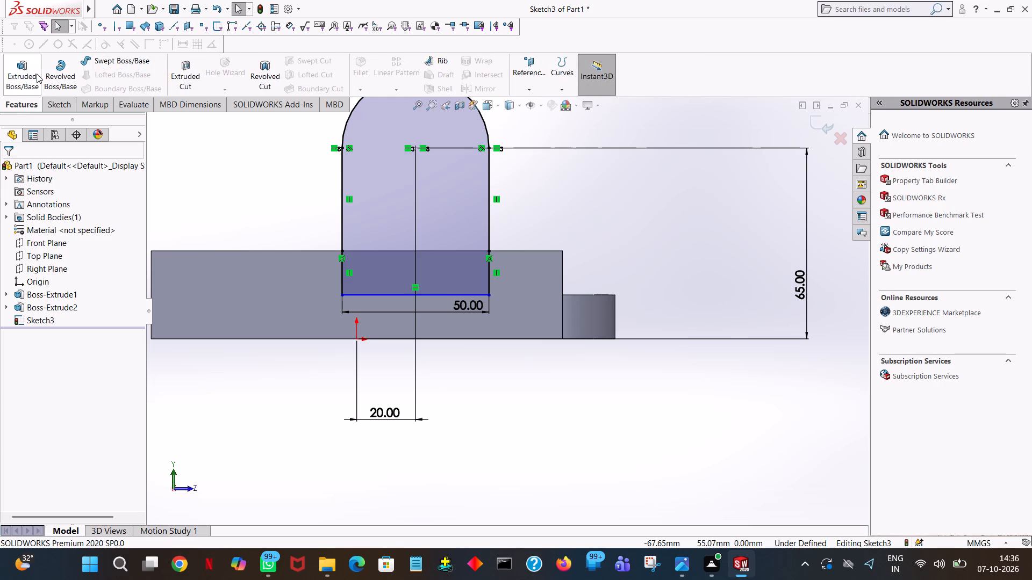
{"action": "left_click", "coordinate": [13, 76]}
{"action": "middle_click_drag", "start_coordinate": [537, 195], "coordinate": [502, 207]}
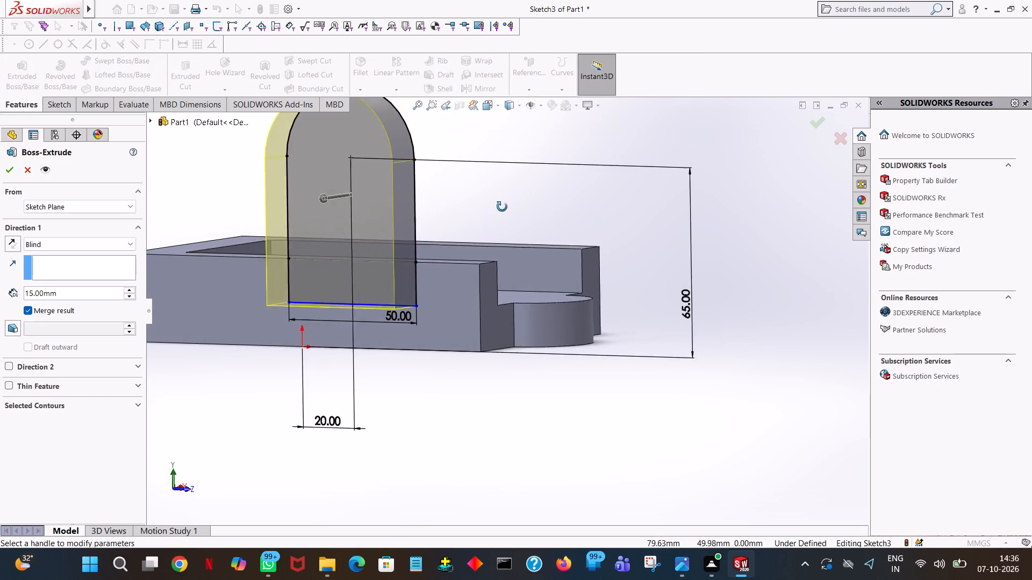
{"action": "middle_click_drag", "start_coordinate": [502, 207], "coordinate": [489, 254]}
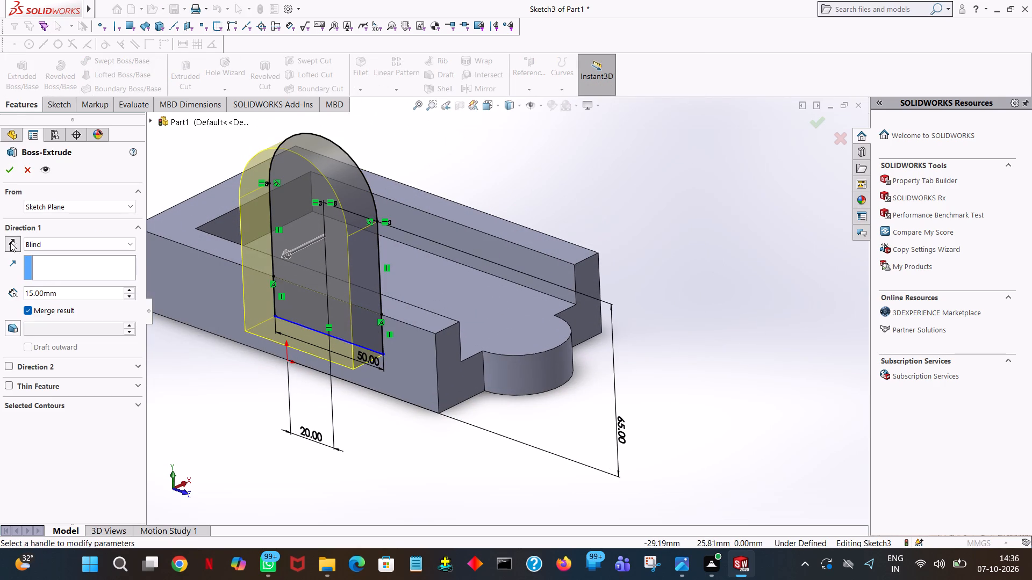
{"action": "left_click", "coordinate": [10, 242]}
{"action": "double_click", "coordinate": [80, 294]}
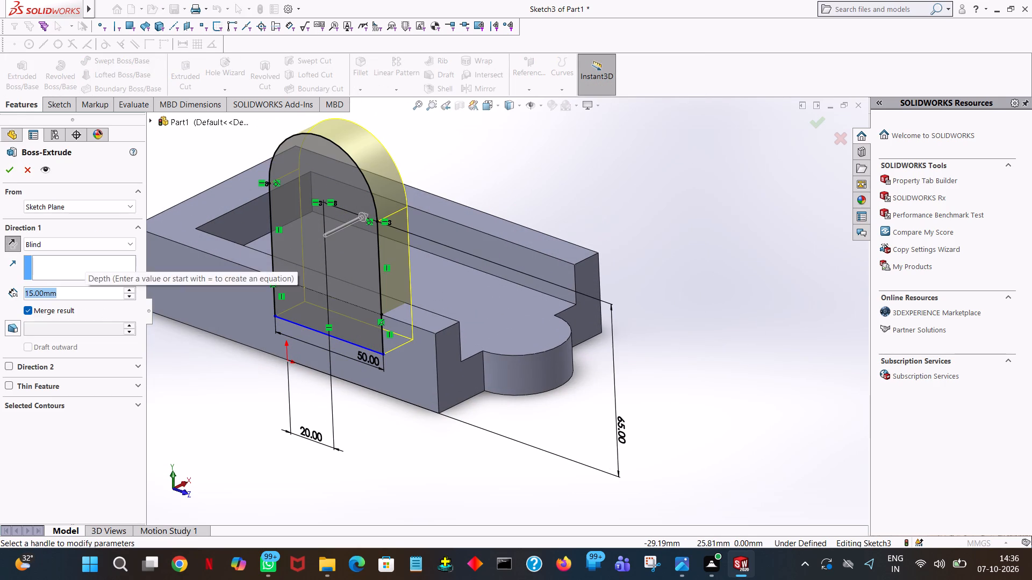
{"action": "type", "text": "22"}
{"action": "key", "text": "Return"}
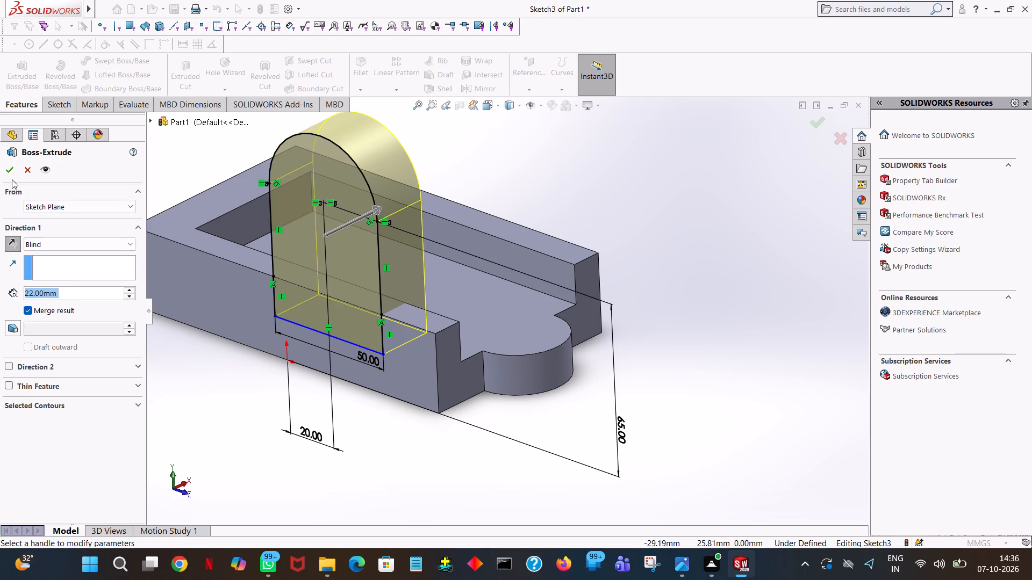
{"action": "left_click", "coordinate": [13, 167]}
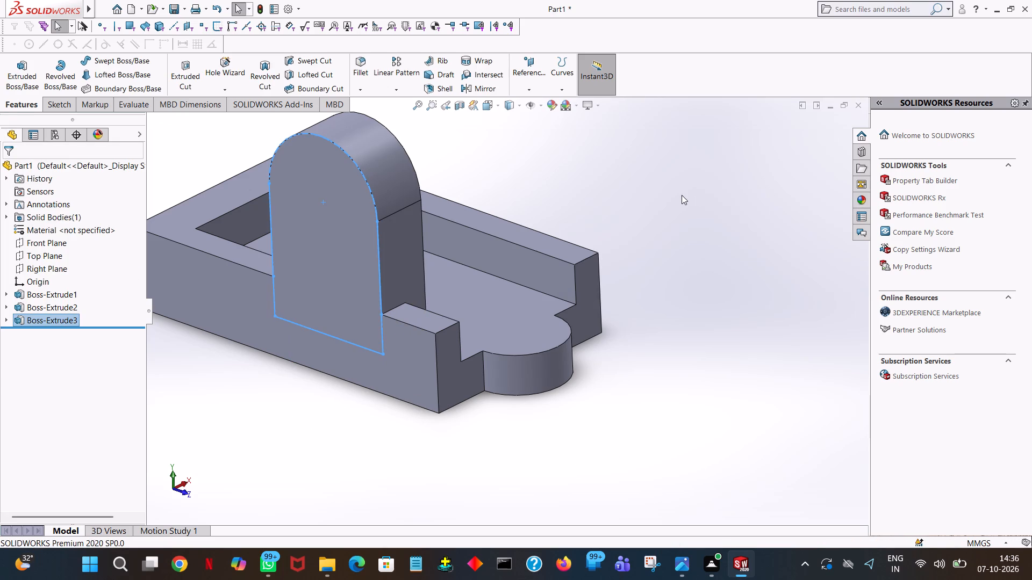
{"action": "left_click", "coordinate": [682, 195]}
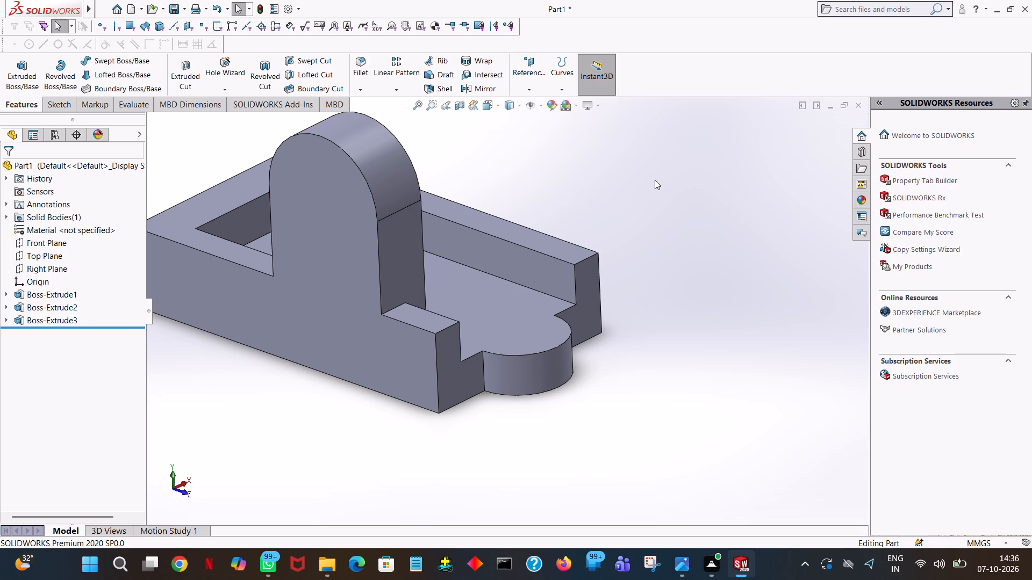
Start a boss sketch on the base's opposite outer side face with a 90 mm horizontal line from the midpoint of the untabbed end's vertical edge.
{"action": "middle_click_drag", "start_coordinate": [609, 189], "coordinate": [556, 213]}
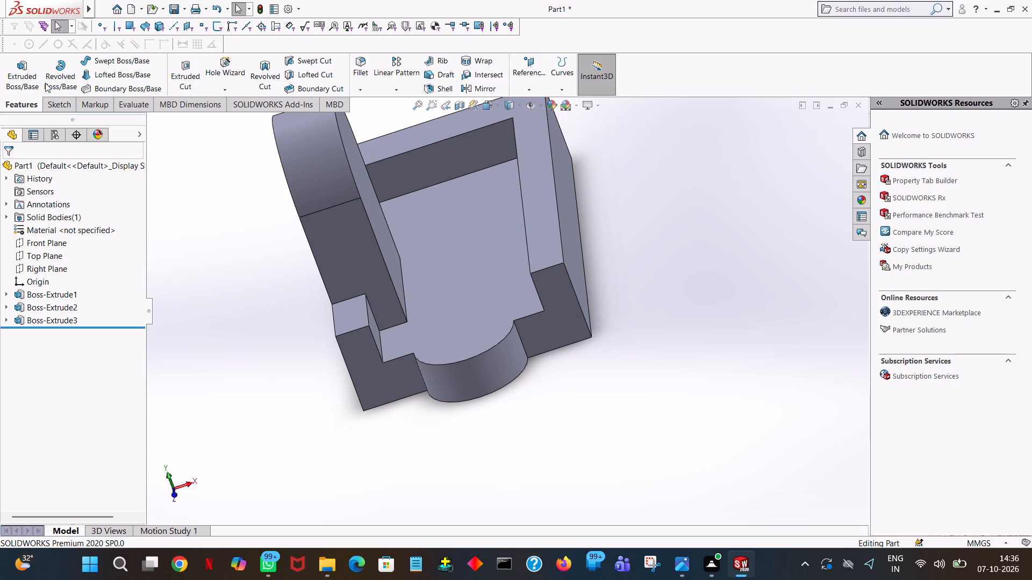
{"action": "left_click", "coordinate": [27, 70]}
{"action": "left_click", "coordinate": [579, 245]}
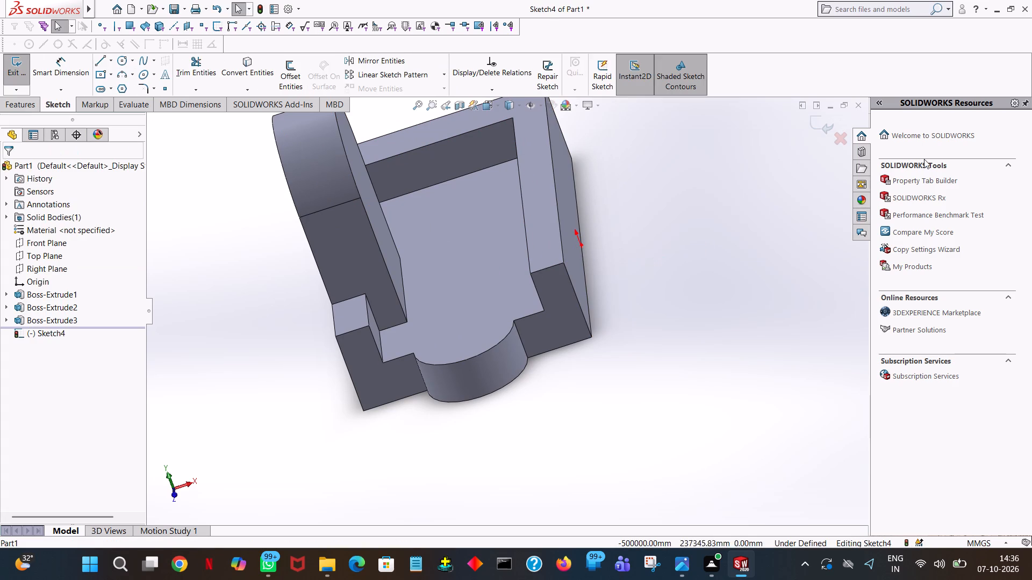
{"action": "key", "text": "space"}
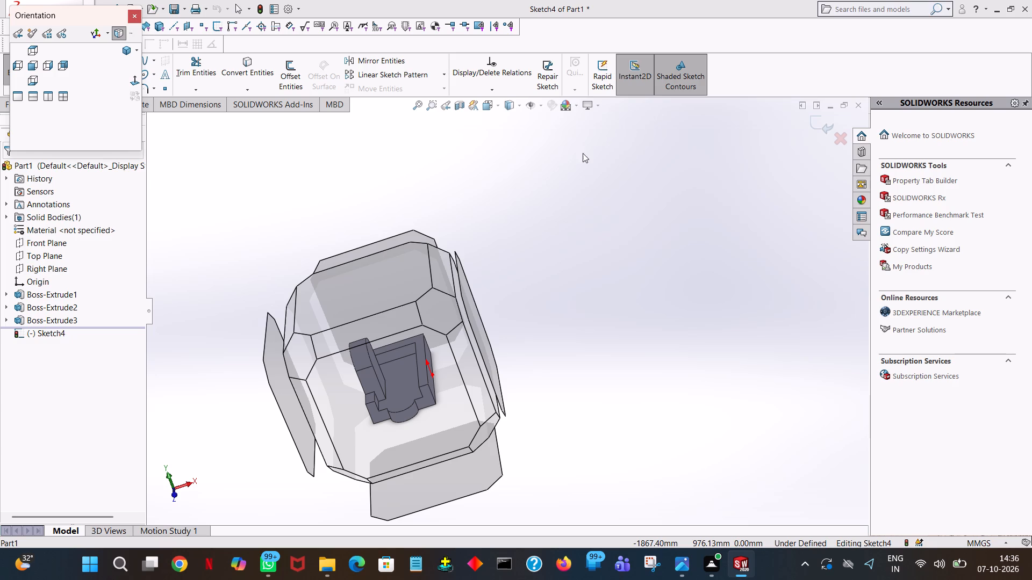
{"action": "left_click", "coordinate": [133, 83]}
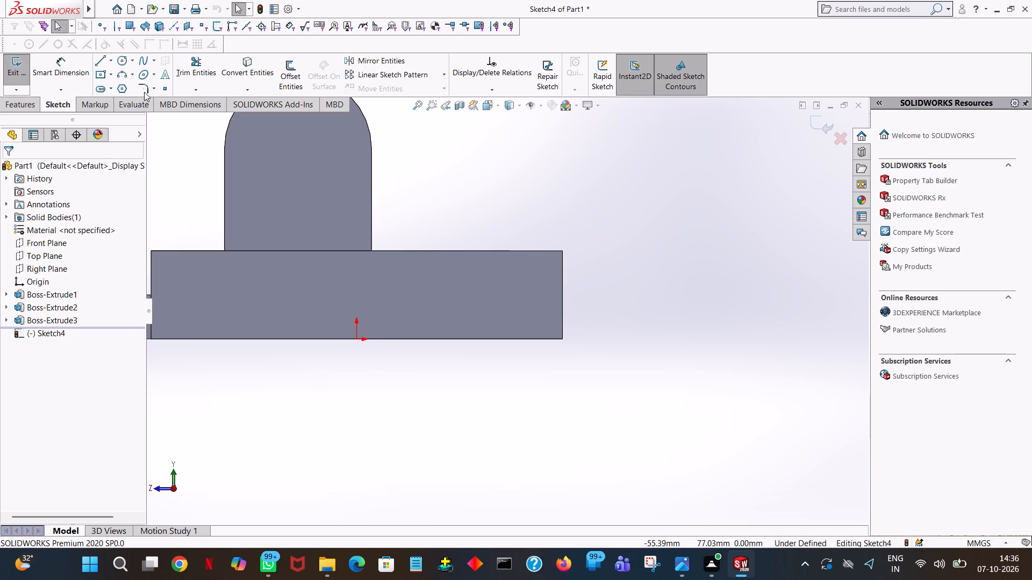
{"action": "left_click", "coordinate": [99, 62]}
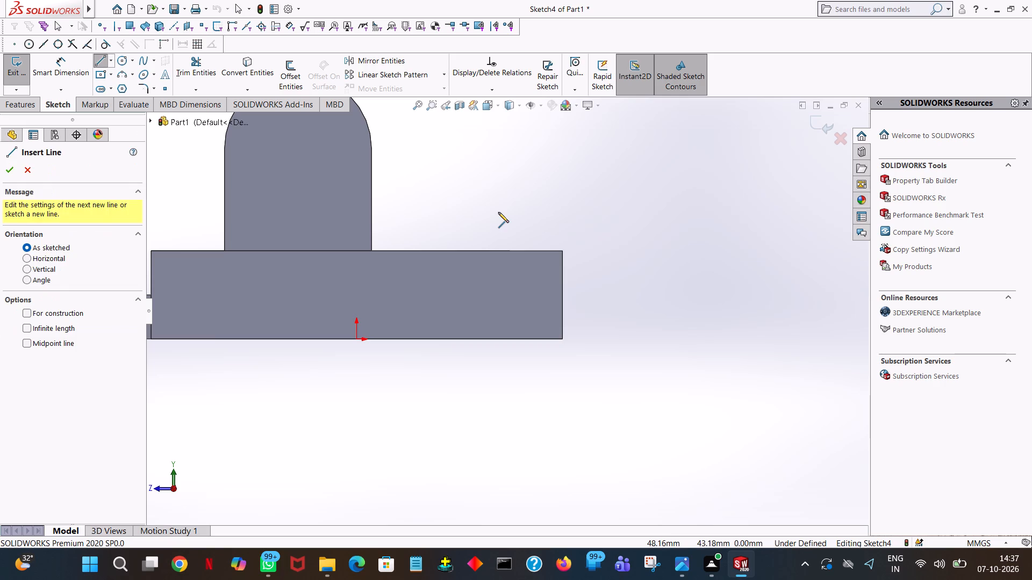
{"action": "middle_click_drag", "start_coordinate": [498, 213], "coordinate": [632, 238], "text": "ctrl"}
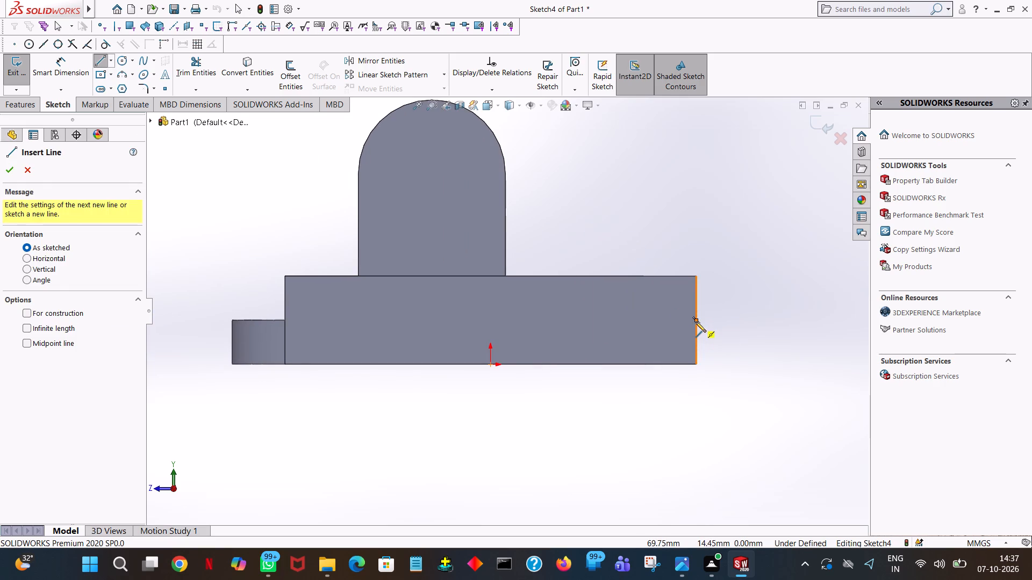
{"action": "left_click", "coordinate": [696, 320]}
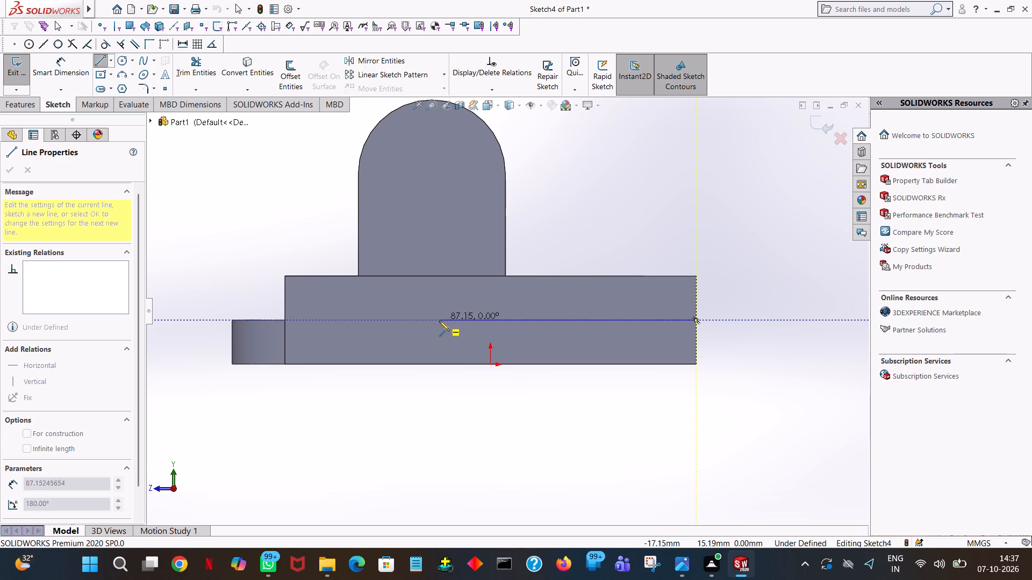
{"action": "left_click", "coordinate": [438, 322]}
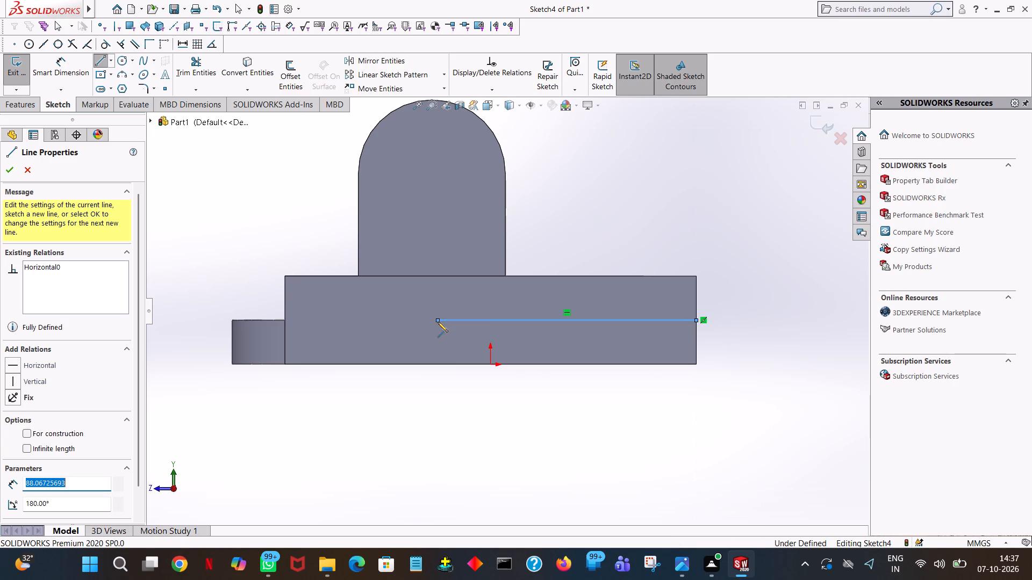
{"action": "type", "text": "90"}
{"action": "key", "text": "Return"}
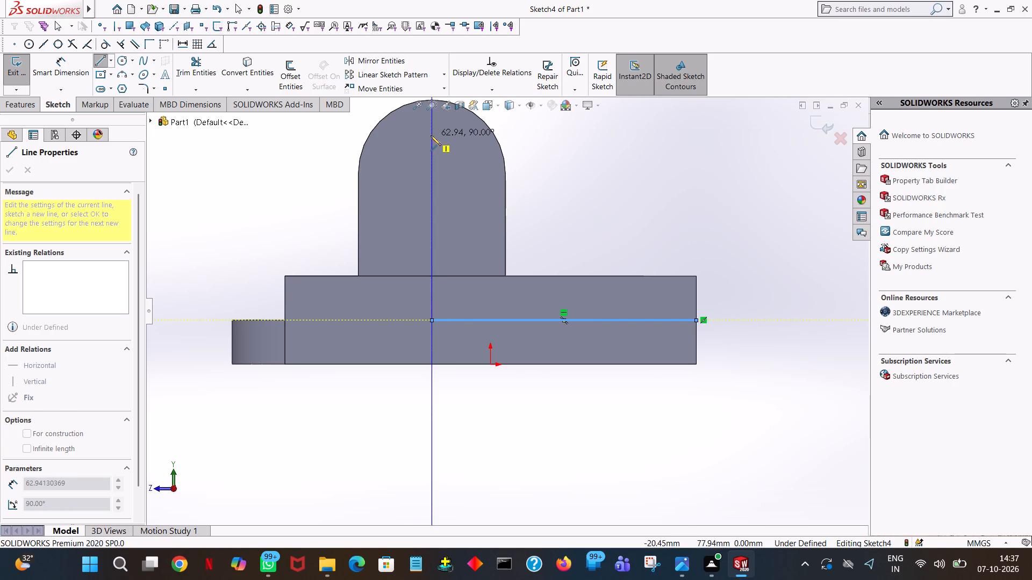
{"action": "middle_click_drag", "start_coordinate": [434, 156], "coordinate": [450, 219], "text": "ctrl"}
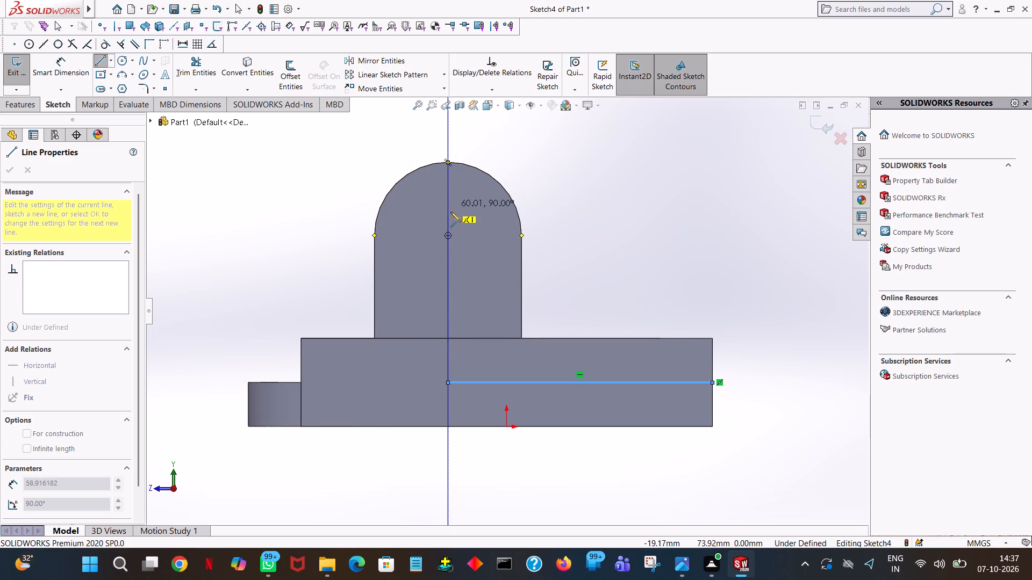
{"action": "right_click", "coordinate": [456, 245]}
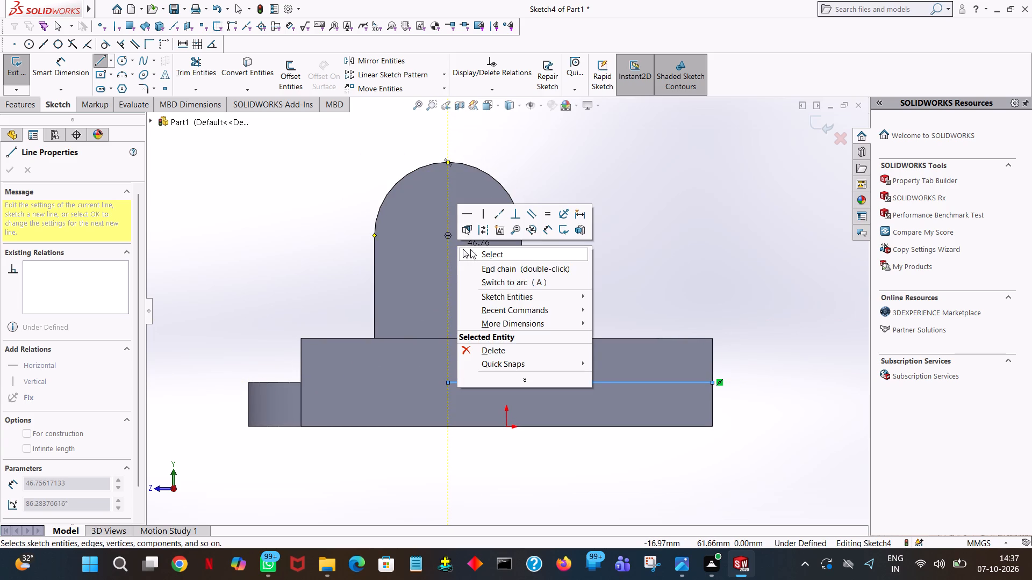
{"action": "left_click", "coordinate": [473, 255]}
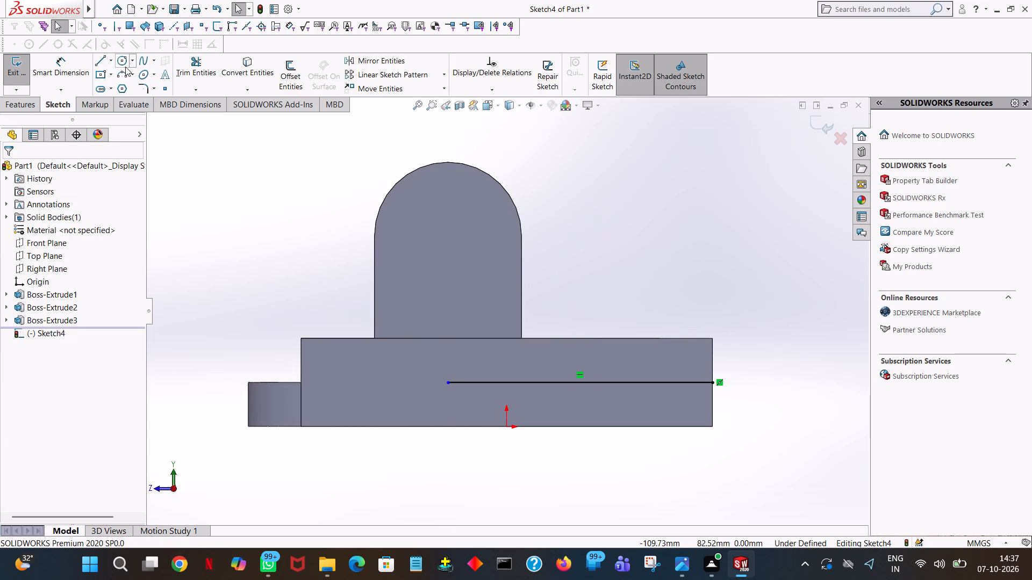
Sketch a 25 mm radius circle centred on the first lug's arc centre, matching its rounded top.
{"action": "left_click", "coordinate": [124, 61]}
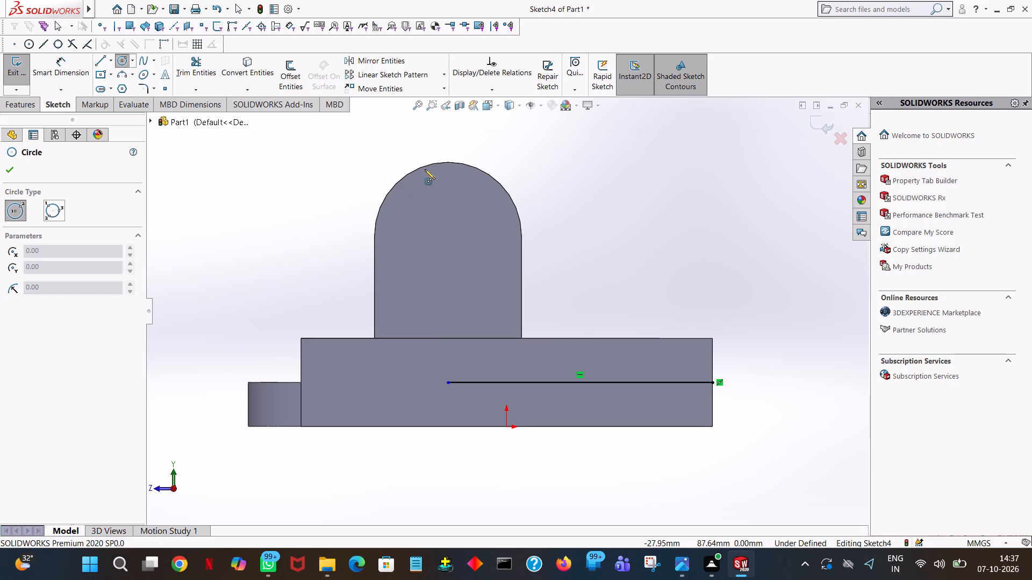
{"action": "left_click", "coordinate": [449, 236]}
{"action": "left_click", "coordinate": [489, 176]}
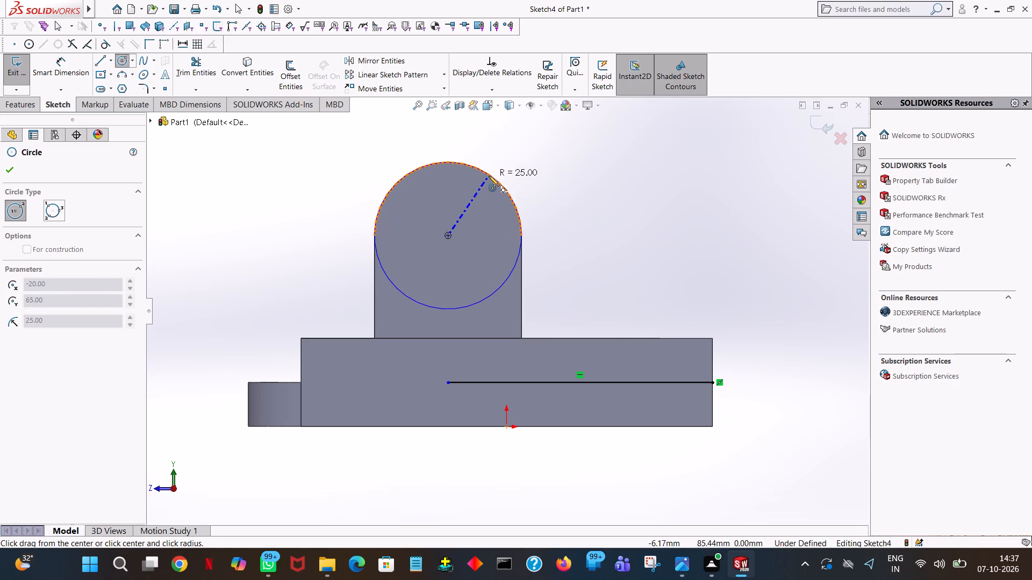
{"action": "right_click", "coordinate": [489, 176]}
{"action": "left_click", "coordinate": [518, 190]}
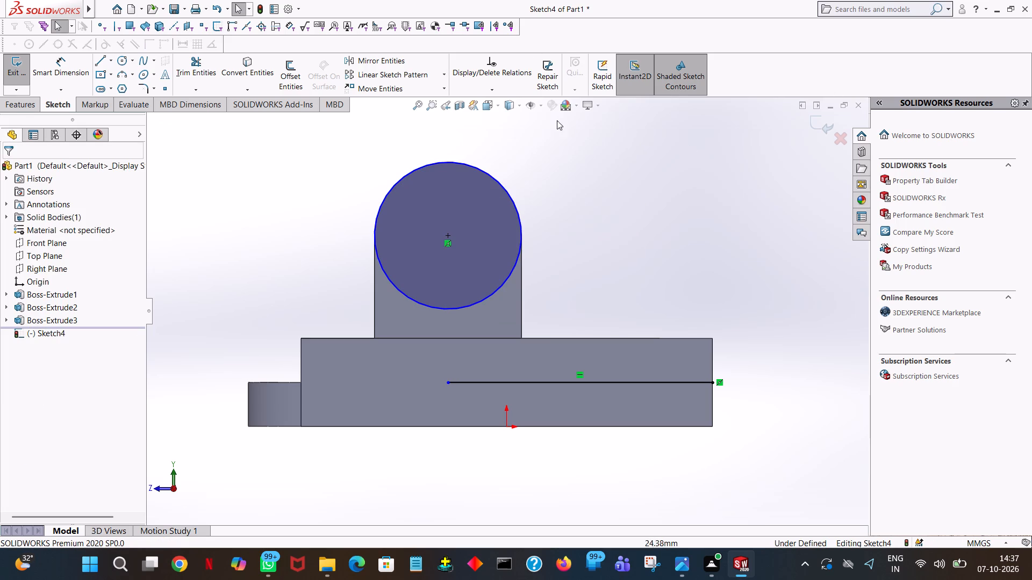
Draw a 50 mm vertical line down from the circle's tab-side quadrant, then a 25 mm horizontal line to the existing line's free end.
{"action": "left_click", "coordinate": [98, 60]}
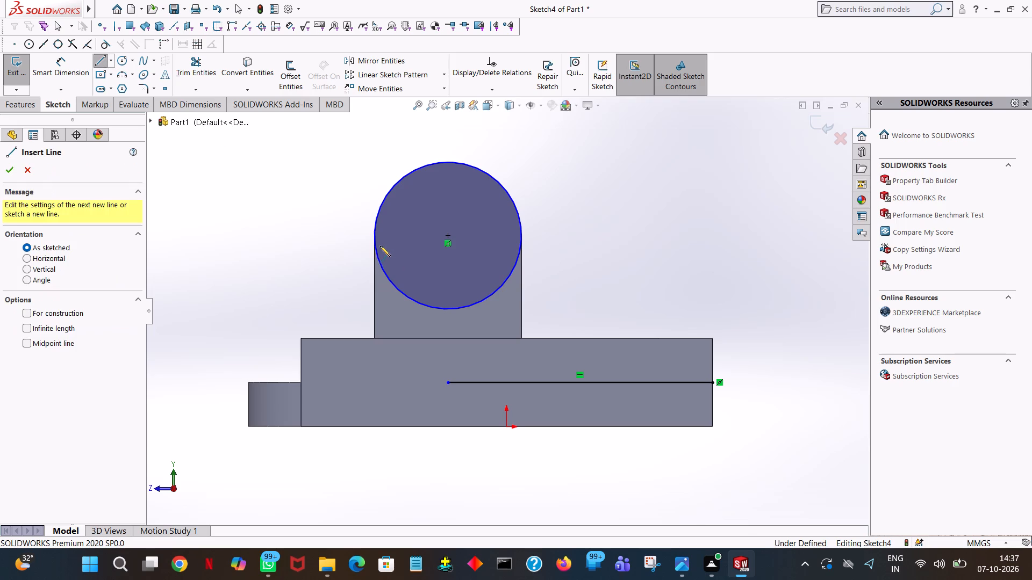
{"action": "left_click", "coordinate": [374, 235]}
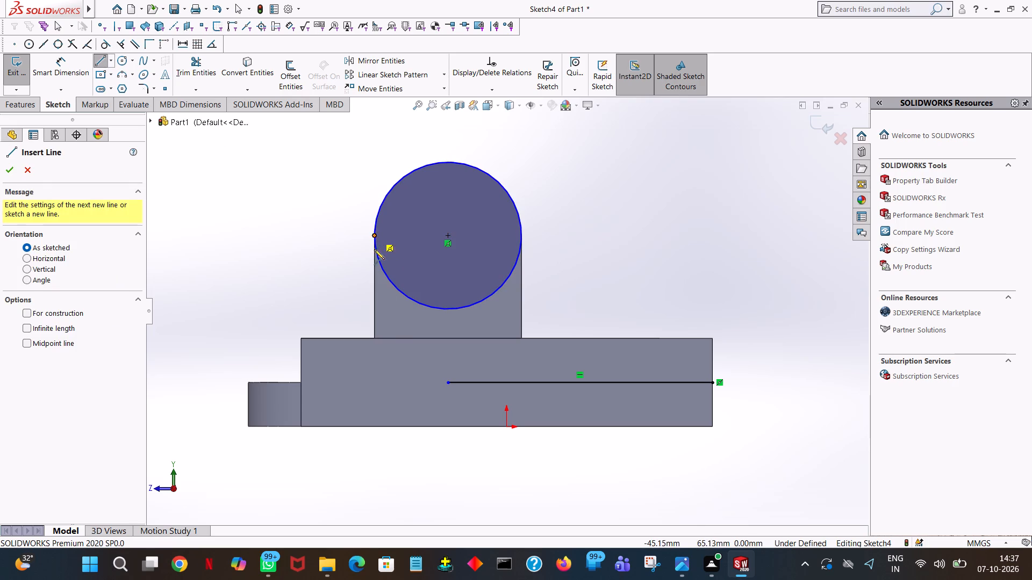
{"action": "left_click", "coordinate": [375, 382]}
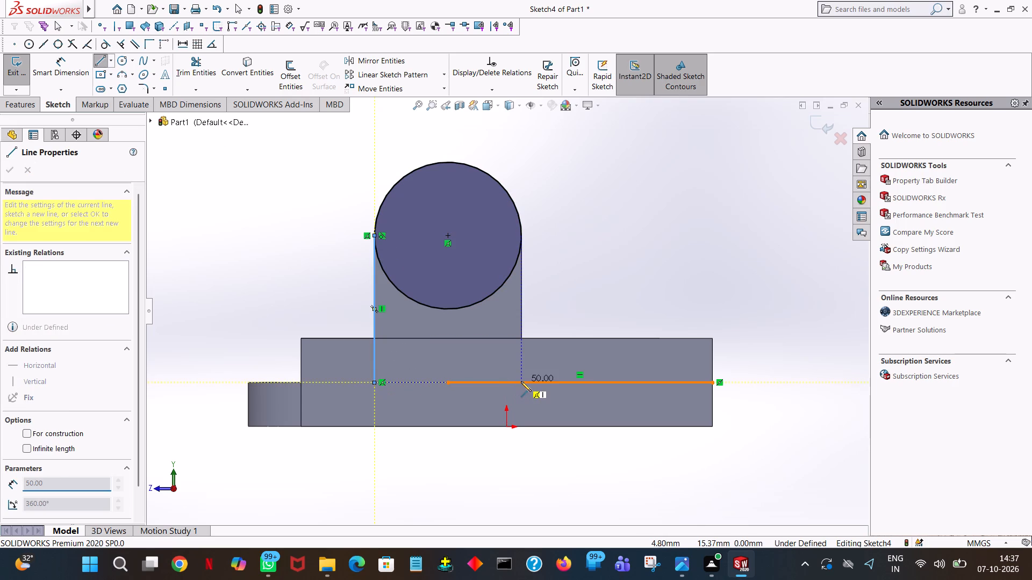
{"action": "left_click", "coordinate": [447, 383]}
{"action": "right_click", "coordinate": [447, 383]}
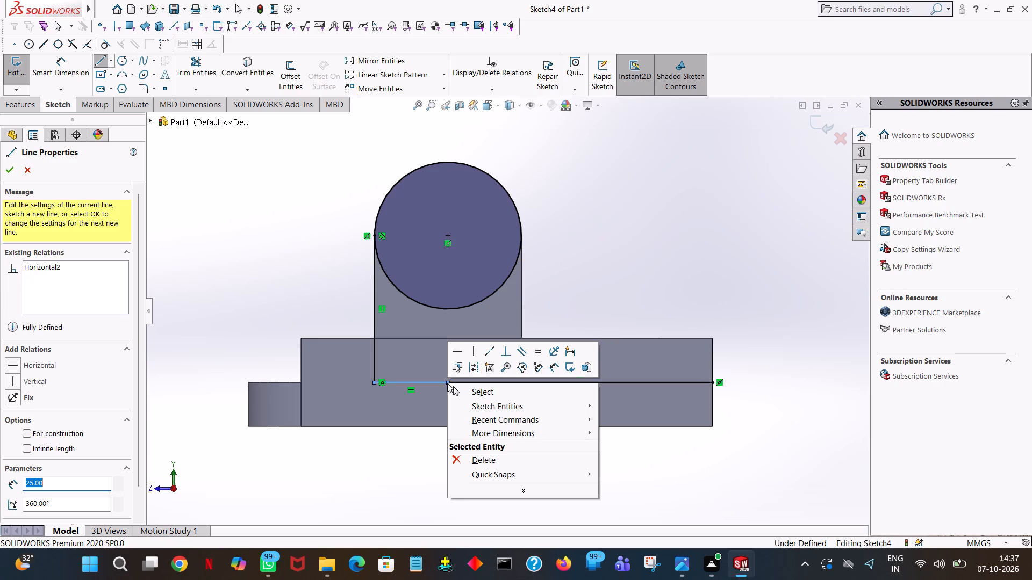
{"action": "left_click", "coordinate": [476, 391]}
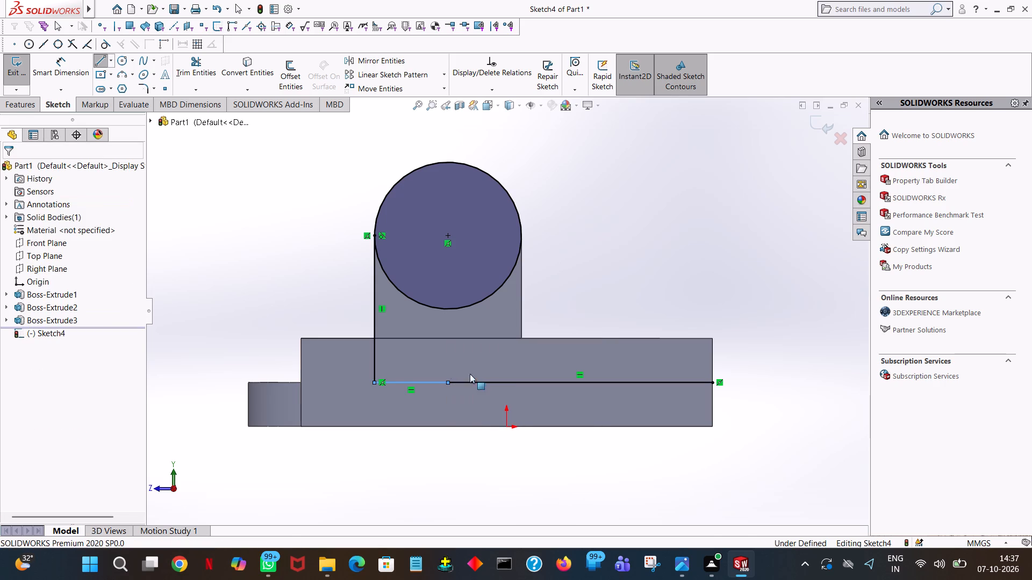
Draw a 50 mm vertical line from the circle's opposite quadrant down to the horizontal line.
{"action": "left_click", "coordinate": [101, 60]}
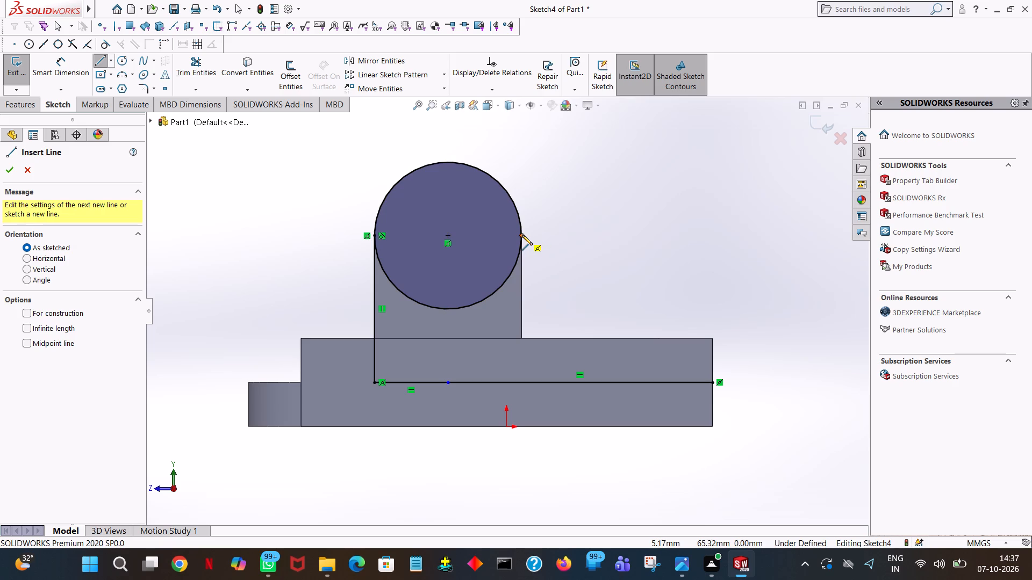
{"action": "left_click", "coordinate": [522, 235]}
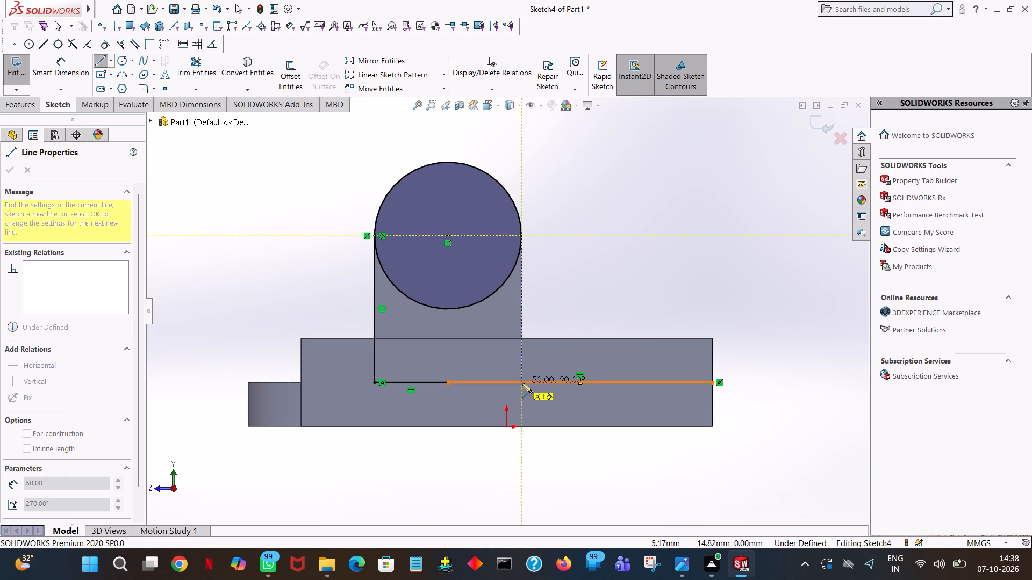
{"action": "left_click", "coordinate": [522, 383]}
{"action": "right_click", "coordinate": [522, 383]}
{"action": "left_click", "coordinate": [538, 389]}
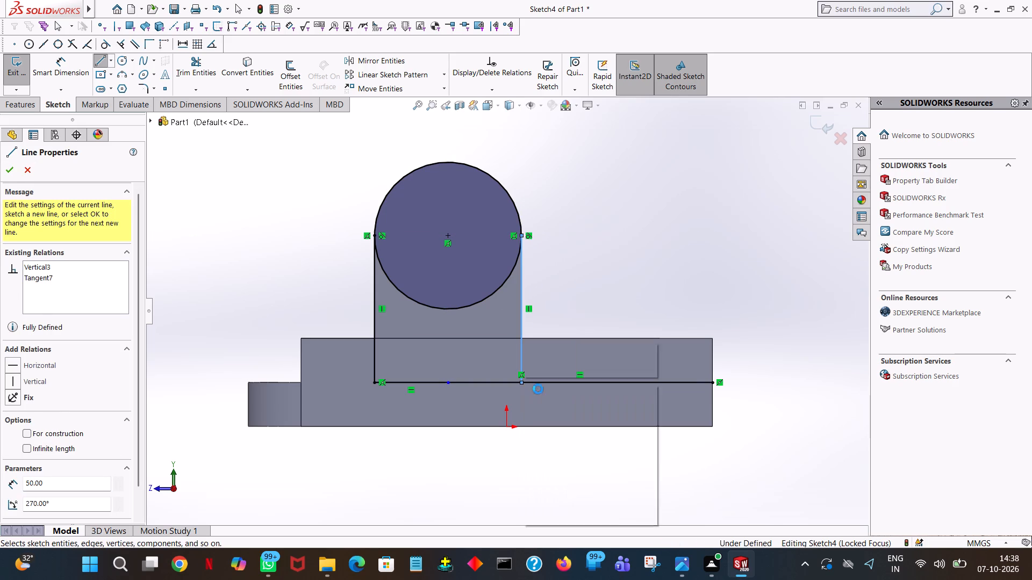
Trim away the circle's lower half and the horizontal line's excess beyond the profile toward the untabbed end.
{"action": "left_click", "coordinate": [192, 67]}
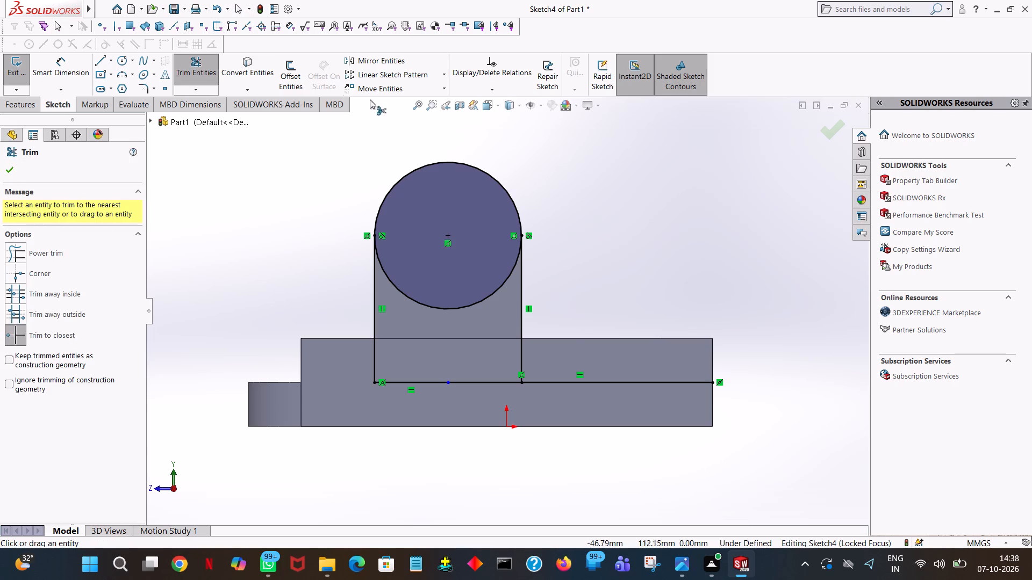
{"action": "left_click", "coordinate": [459, 308]}
{"action": "left_click", "coordinate": [577, 382]}
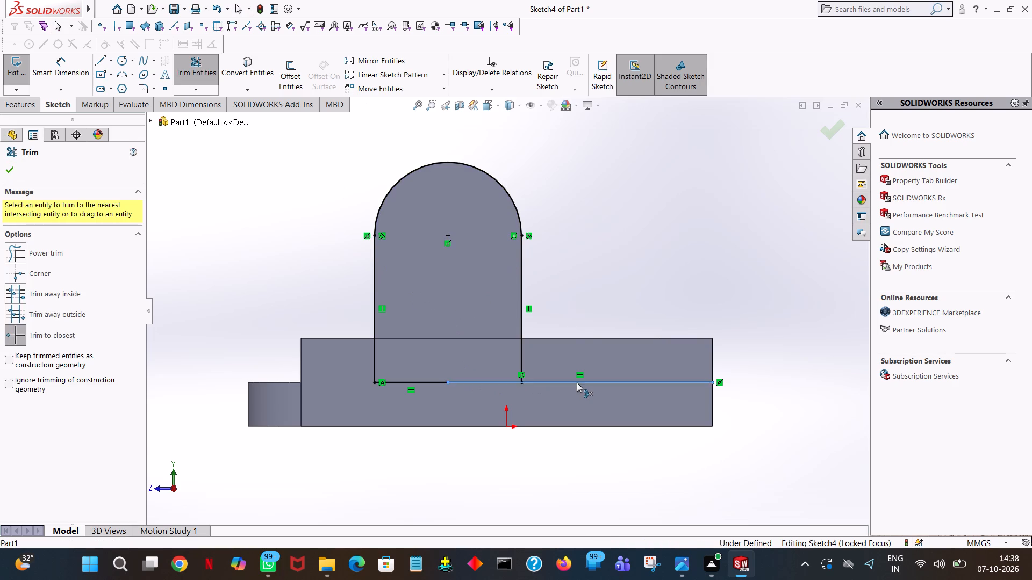
{"action": "left_click", "coordinate": [11, 170]}
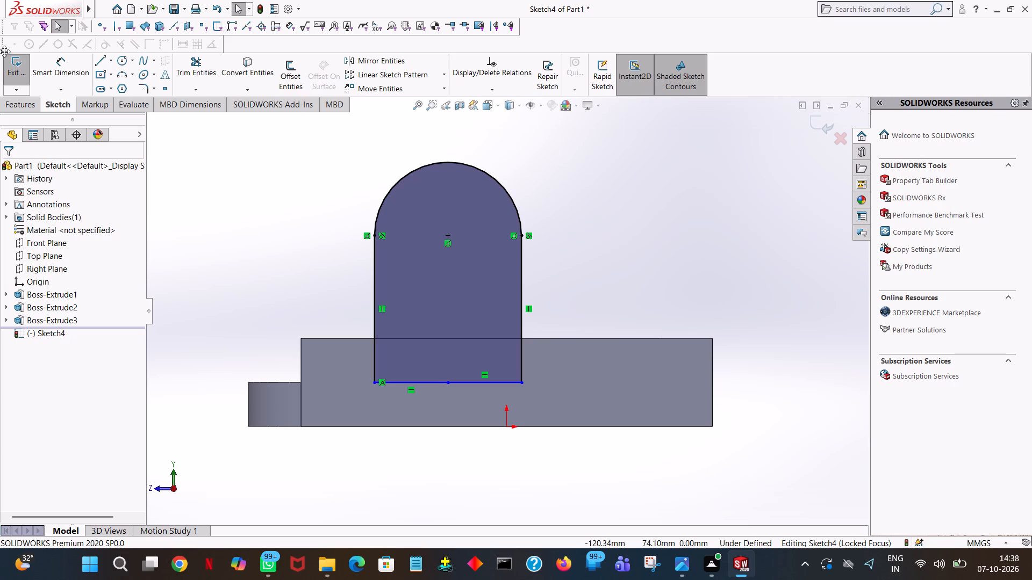
Dimension the profile's bottom line 15 mm above the base's bottom edge.
{"action": "left_click", "coordinate": [66, 74]}
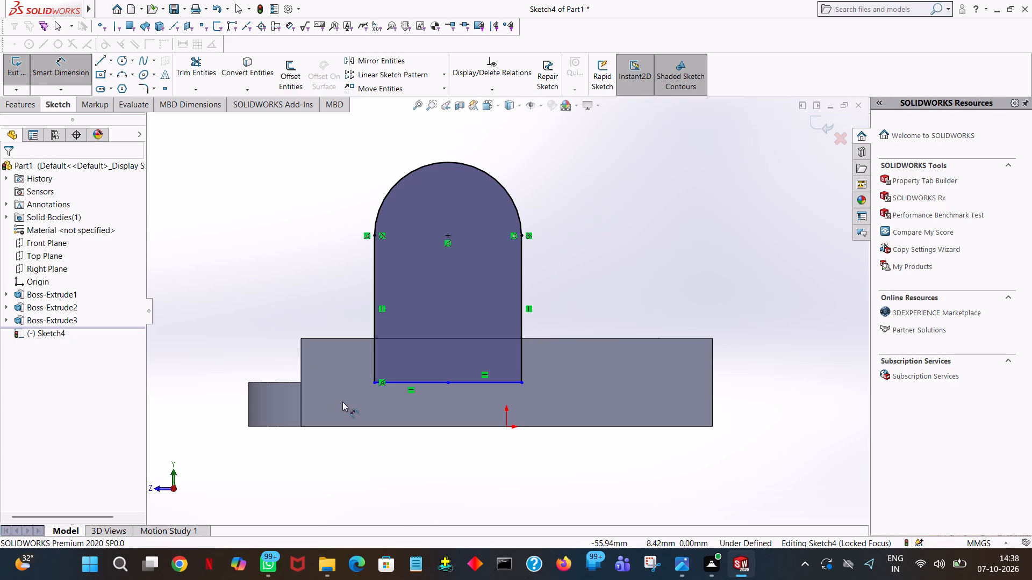
{"action": "left_click", "coordinate": [413, 388]}
{"action": "left_click", "coordinate": [425, 434]}
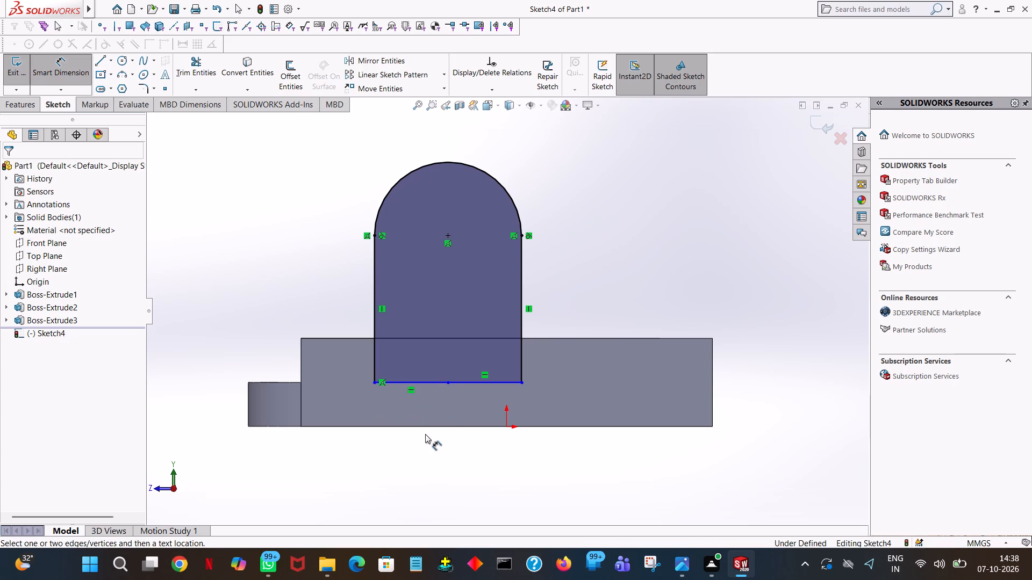
{"action": "left_click", "coordinate": [431, 385]}
{"action": "left_click", "coordinate": [427, 426]}
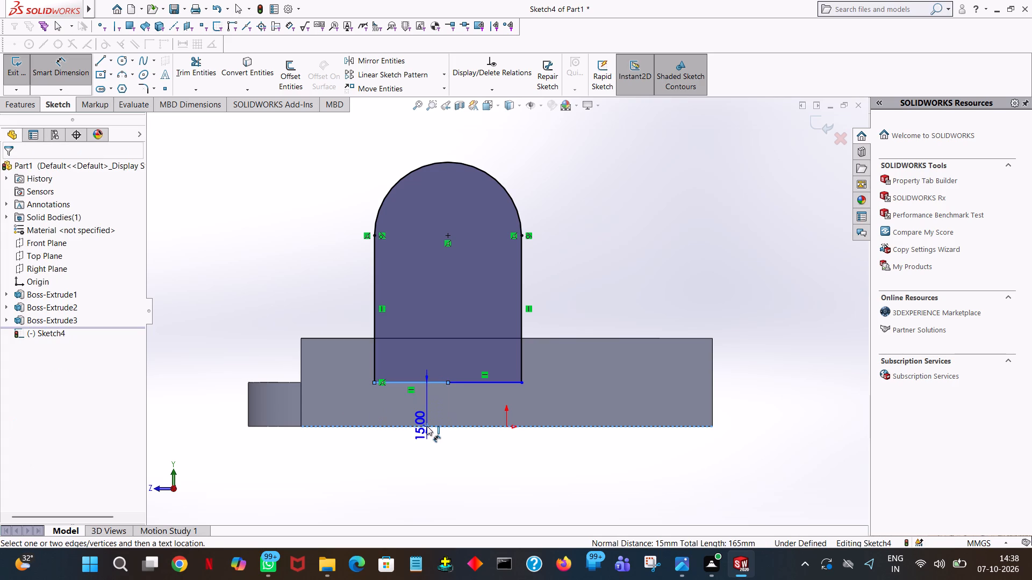
{"action": "left_click", "coordinate": [419, 455]}
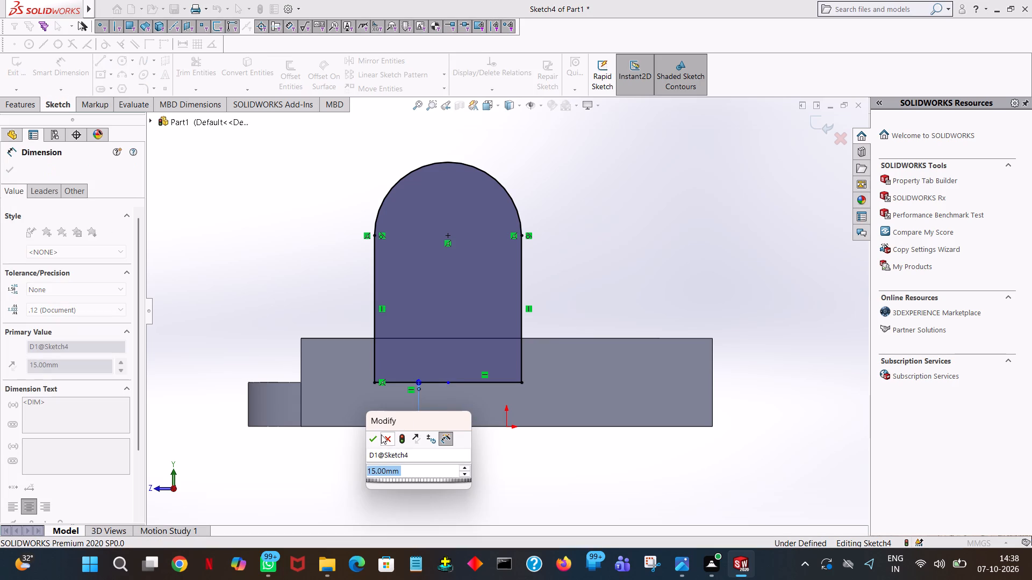
{"action": "left_click", "coordinate": [375, 438]}
{"action": "left_click", "coordinate": [570, 252]}
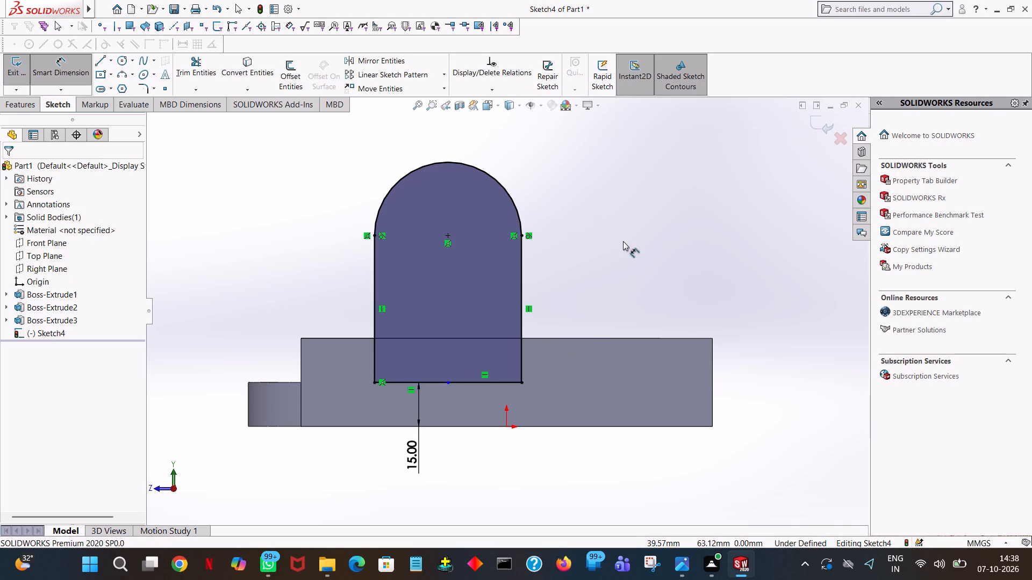
Extrude the round-topped profile as a blind boss, 22 mm deep in the reversed direction across the base.
{"action": "middle_click_drag", "start_coordinate": [623, 241], "coordinate": [537, 249]}
{"action": "left_click", "coordinate": [19, 108]}
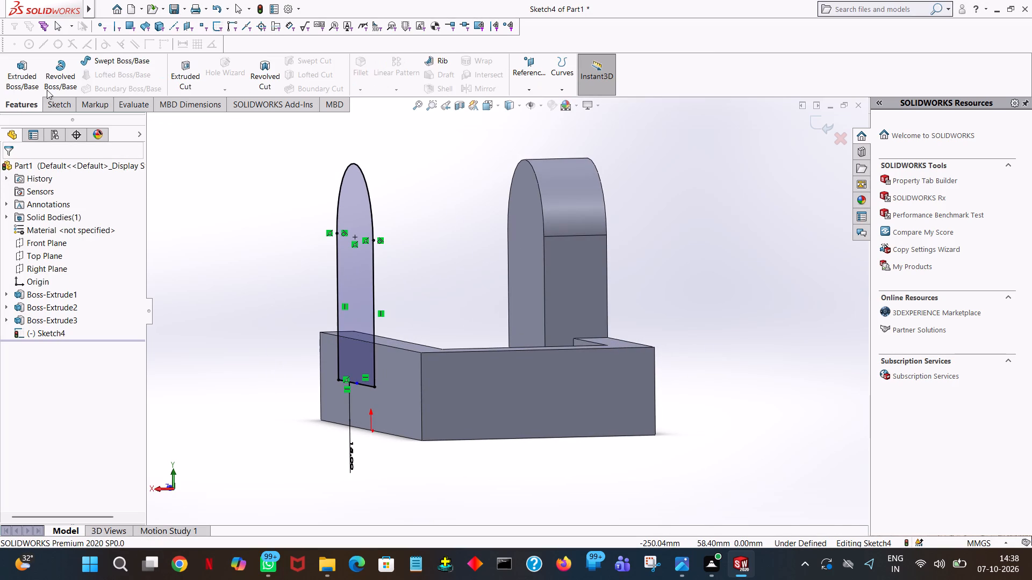
{"action": "left_click", "coordinate": [32, 70]}
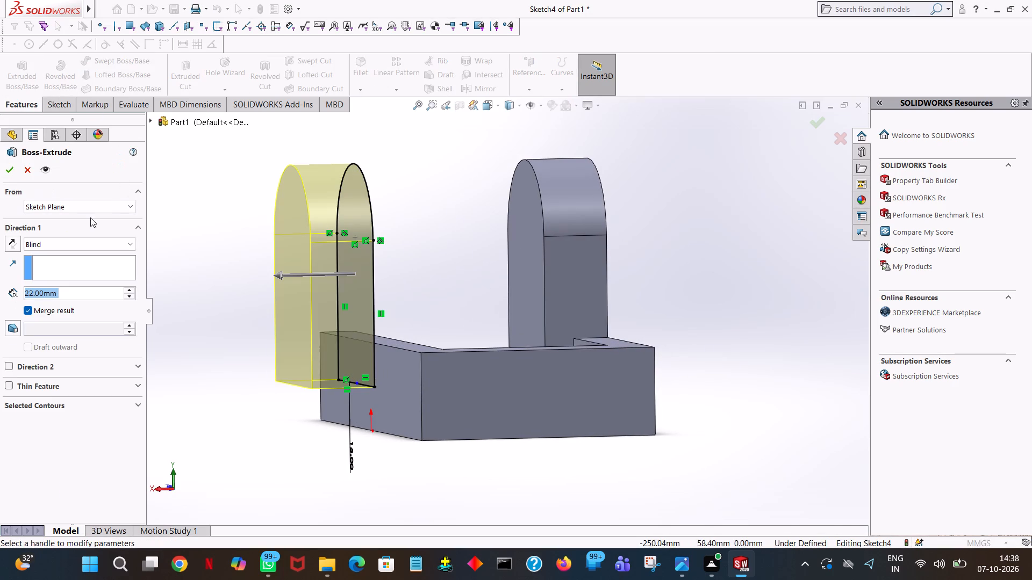
{"action": "left_click", "coordinate": [13, 242]}
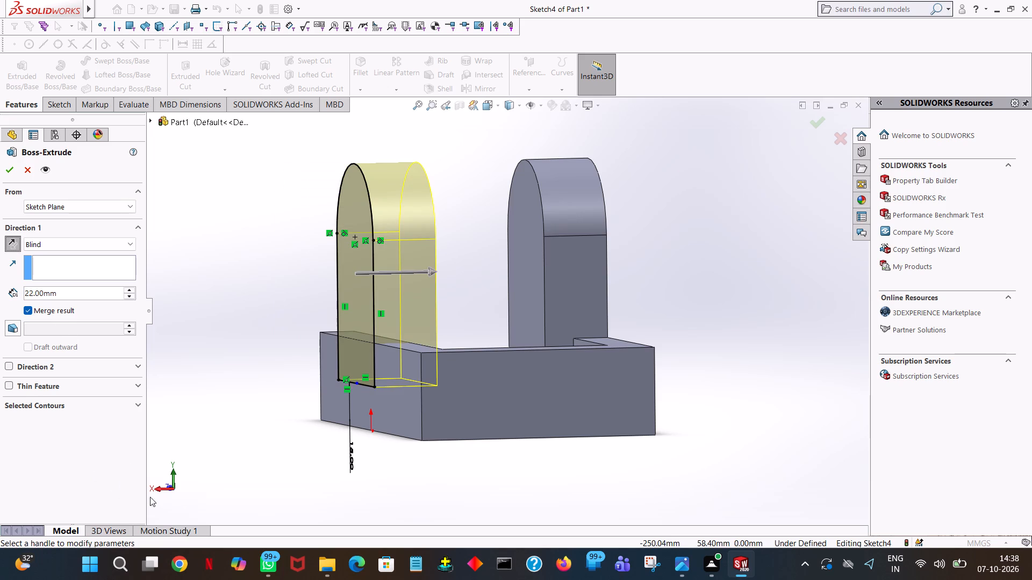
{"action": "left_click", "coordinate": [6, 167]}
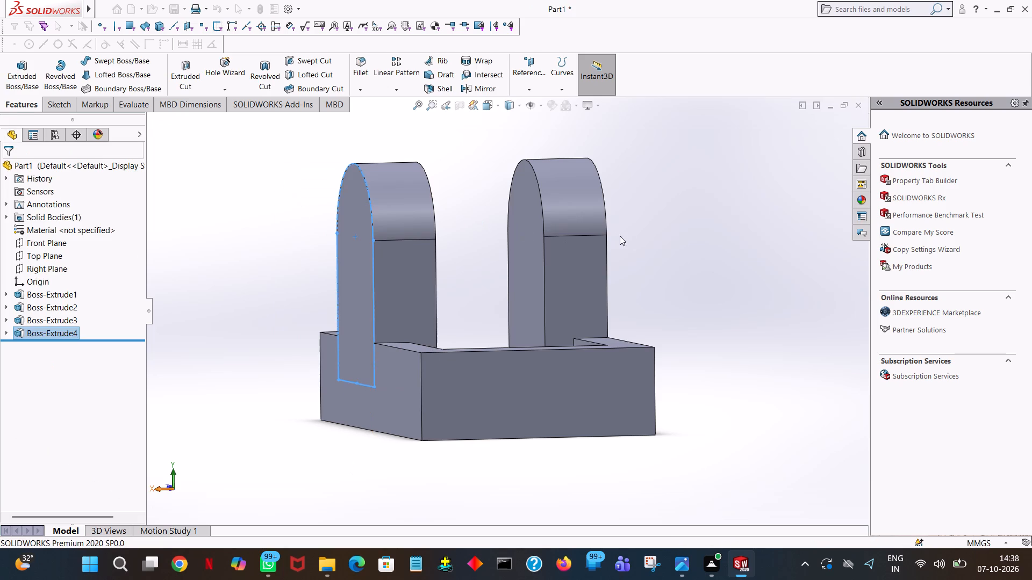
Start a cut sketch on the new lug's outer face with a 14 mm radius circle centred on its rounded top's arc centre.
{"action": "left_click", "coordinate": [656, 243]}
{"action": "middle_click_drag", "start_coordinate": [657, 244], "coordinate": [553, 305]}
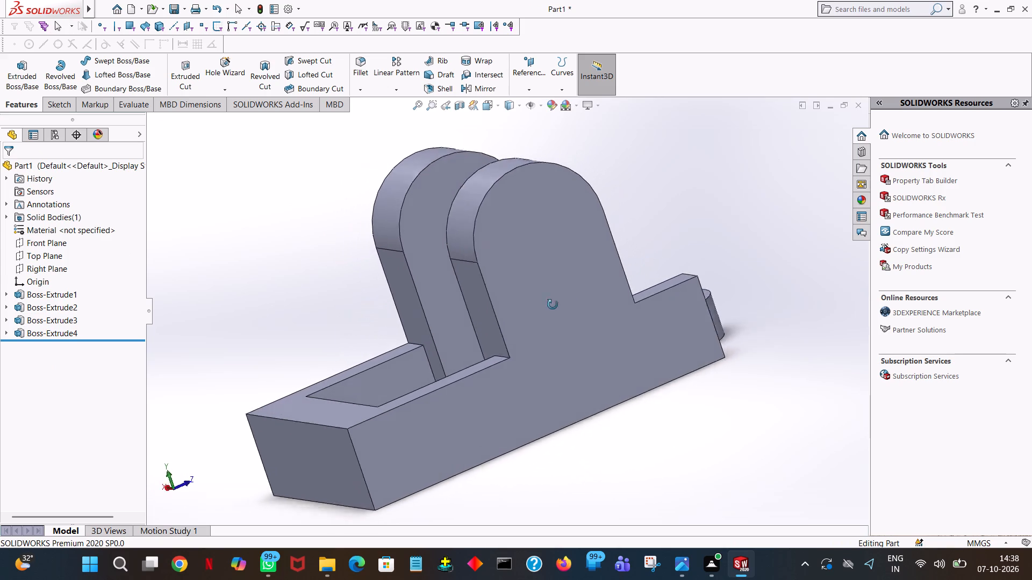
{"action": "middle_click_drag", "start_coordinate": [553, 305], "coordinate": [206, 487]}
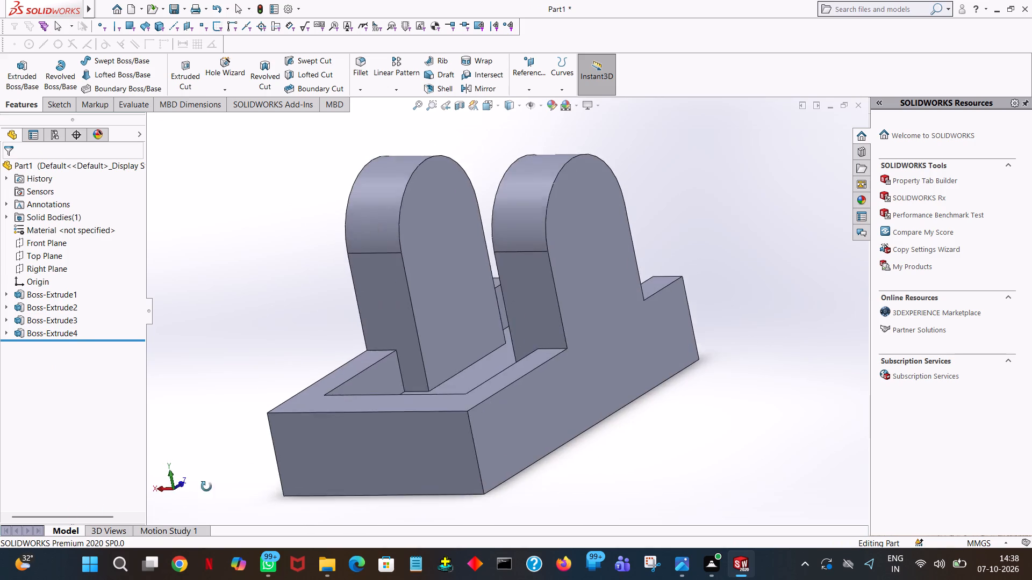
{"action": "middle_click_drag", "start_coordinate": [206, 487], "coordinate": [166, 568]}
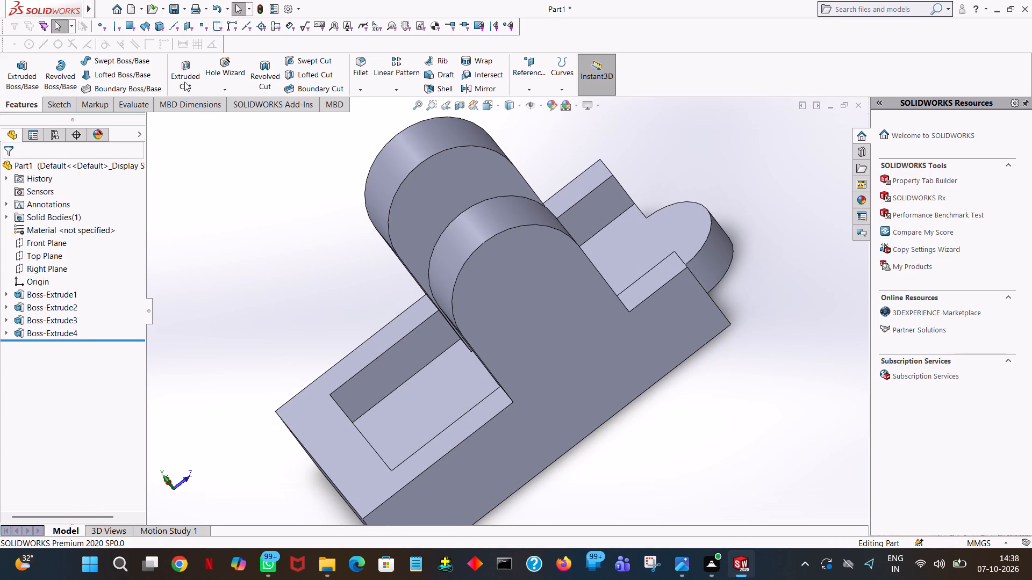
{"action": "left_click", "coordinate": [184, 82]}
{"action": "left_click", "coordinate": [572, 301]}
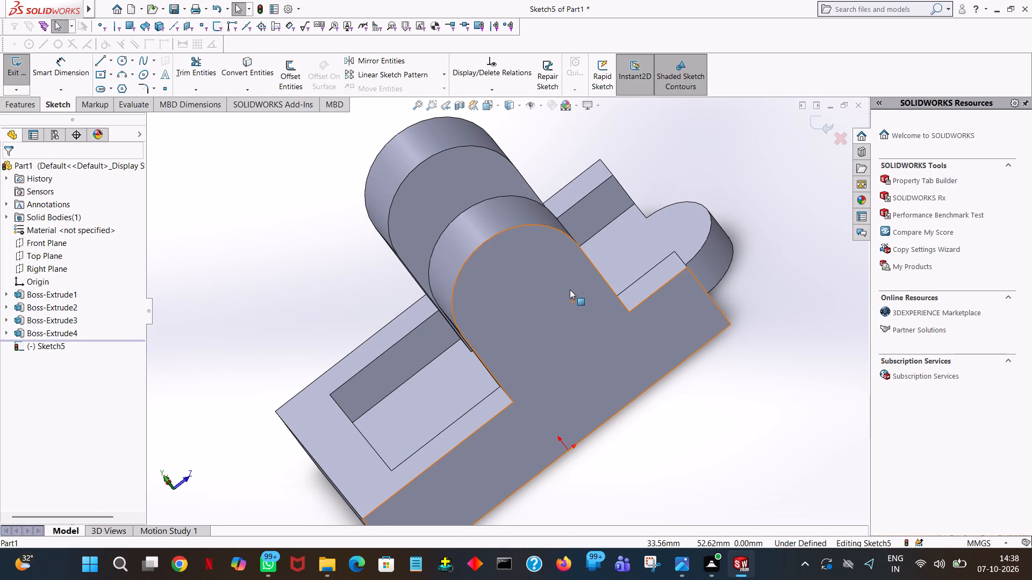
{"action": "key", "text": "space"}
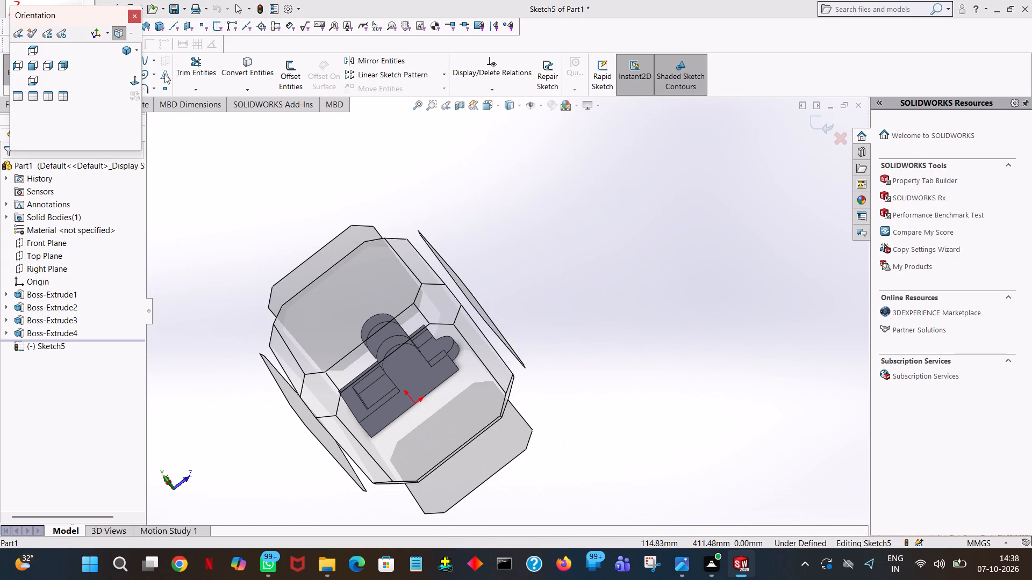
{"action": "left_click", "coordinate": [137, 83]}
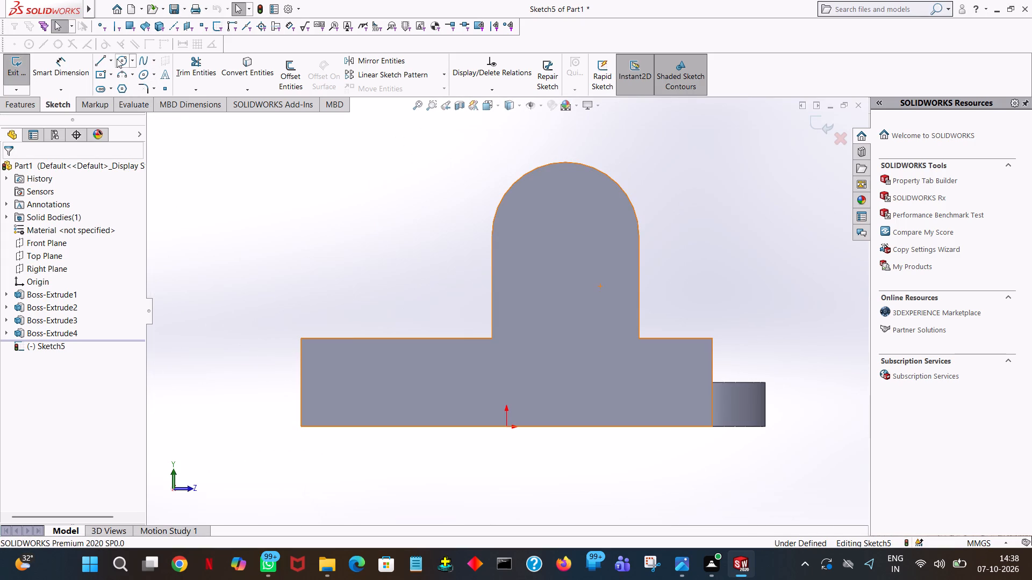
{"action": "left_click", "coordinate": [117, 59]}
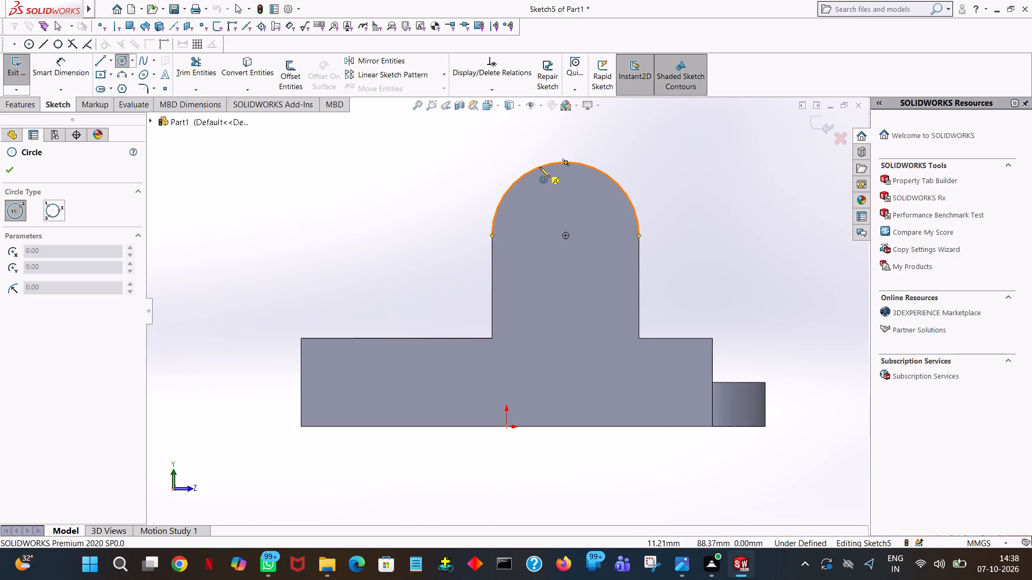
{"action": "left_click", "coordinate": [565, 235]}
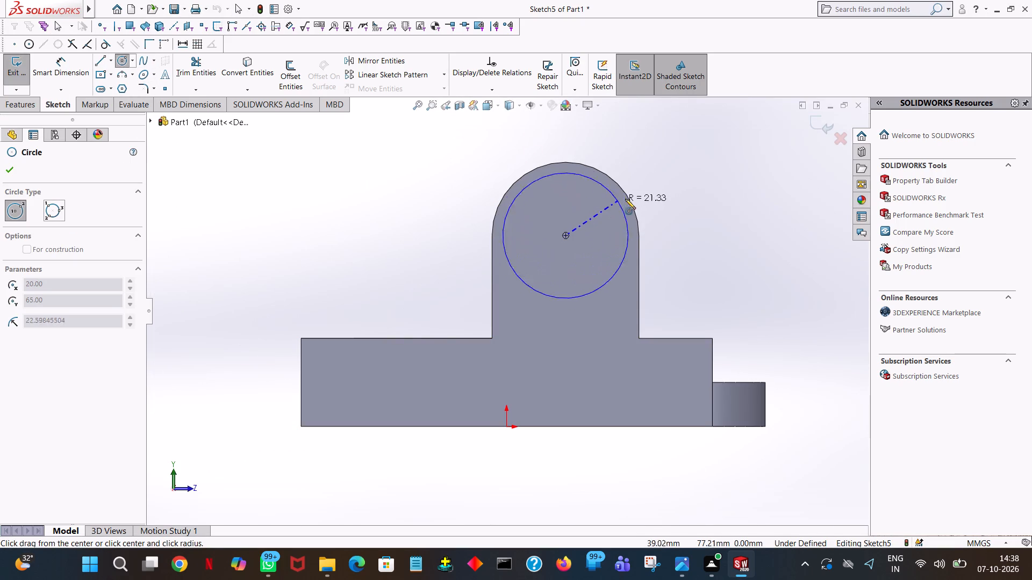
{"action": "left_click", "coordinate": [598, 216]}
{"action": "type", "text": "28/2"}
{"action": "key", "text": "Return"}
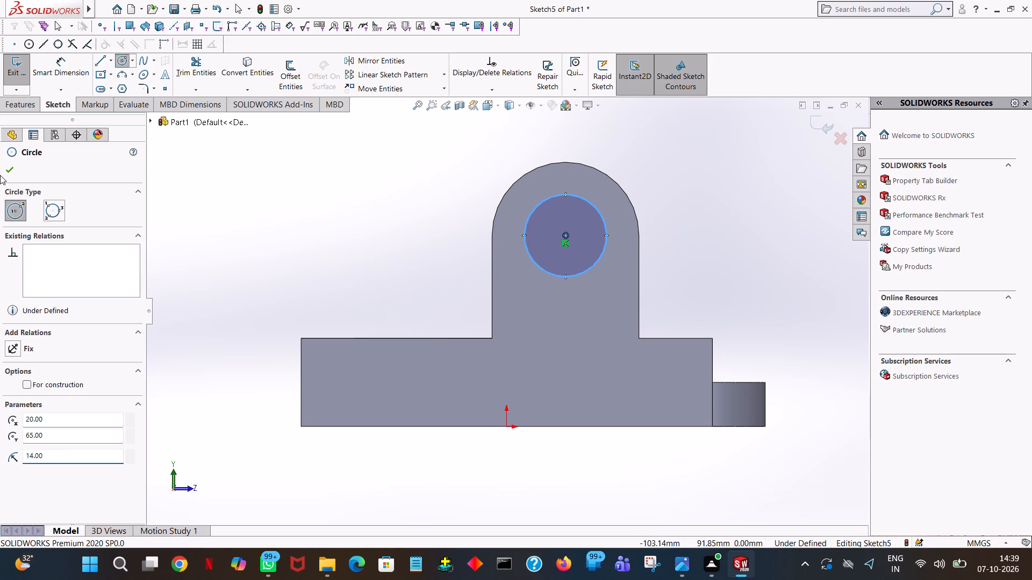
{"action": "left_click", "coordinate": [14, 169]}
Cut-extrude the circle as a blind cut 106 mm deep through both lugs.
{"action": "left_click", "coordinate": [32, 107]}
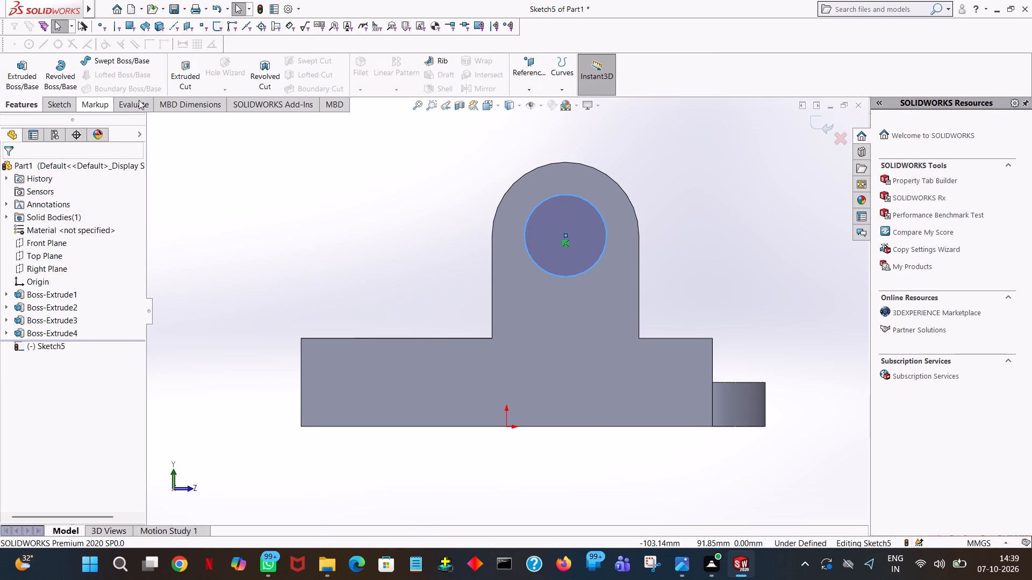
{"action": "left_click", "coordinate": [195, 79]}
{"action": "middle_click_drag", "start_coordinate": [720, 300], "coordinate": [611, 336]}
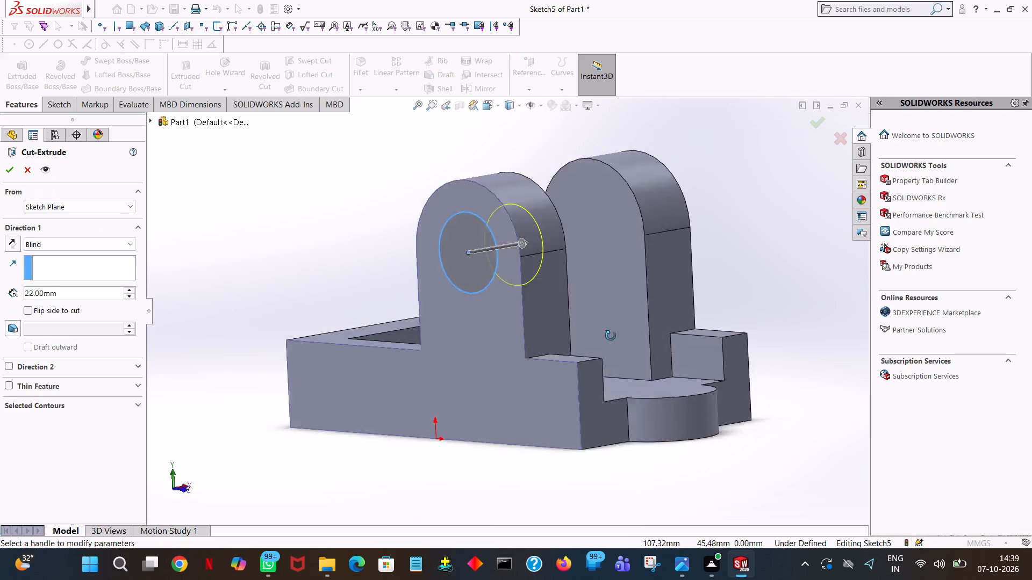
{"action": "middle_click_drag", "start_coordinate": [611, 336], "coordinate": [628, 364]}
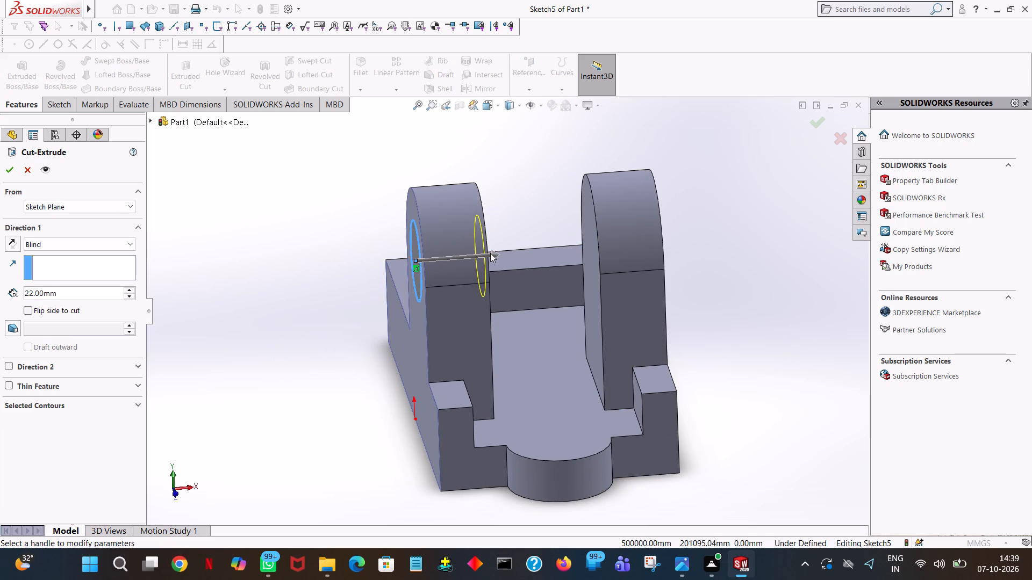
{"action": "left_click_drag", "start_coordinate": [491, 256], "coordinate": [509, 257]}
{"action": "left_click", "coordinate": [933, 291]}
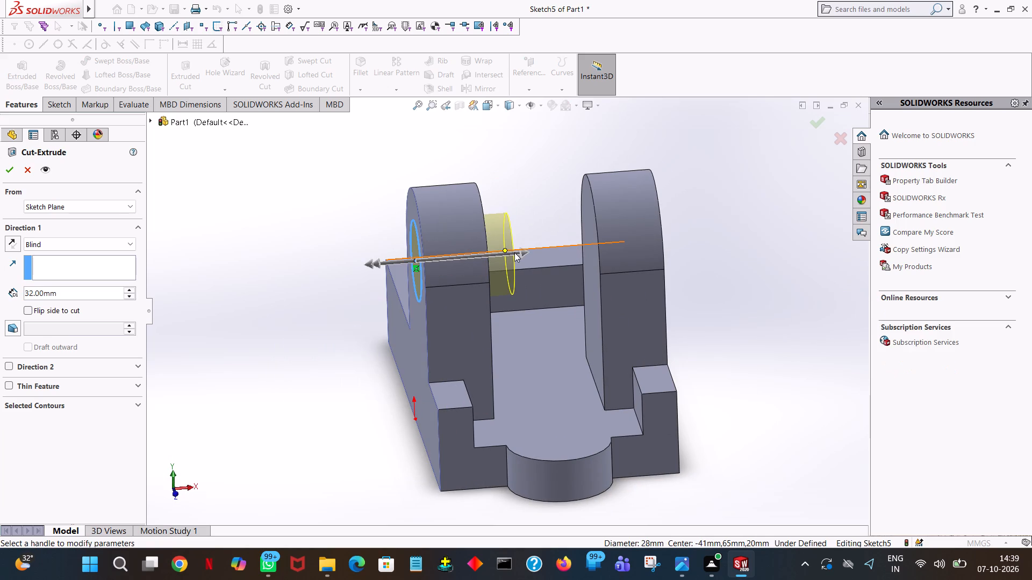
{"action": "left_click_drag", "start_coordinate": [522, 250], "coordinate": [725, 247]}
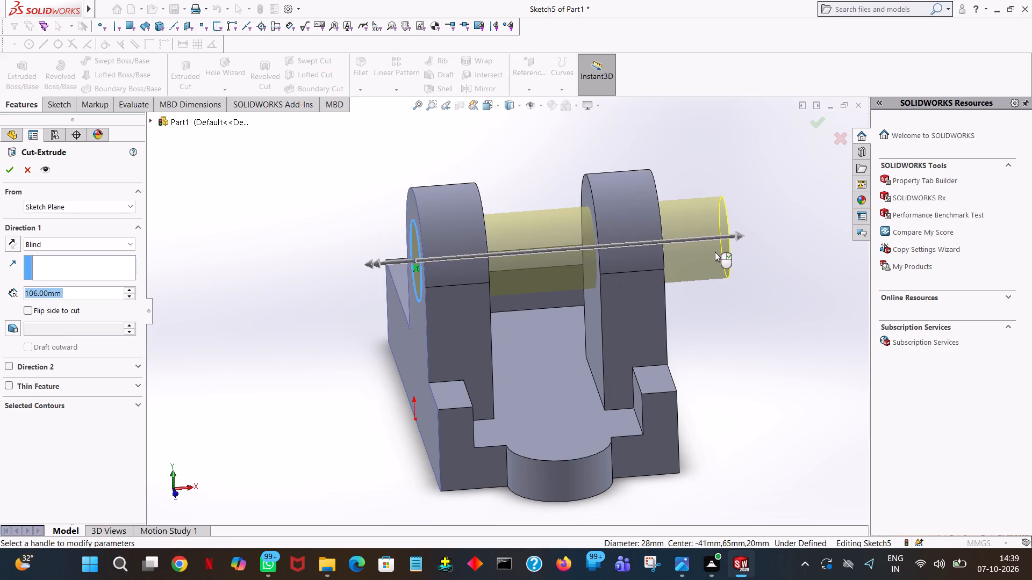
{"action": "left_click", "coordinate": [12, 169]}
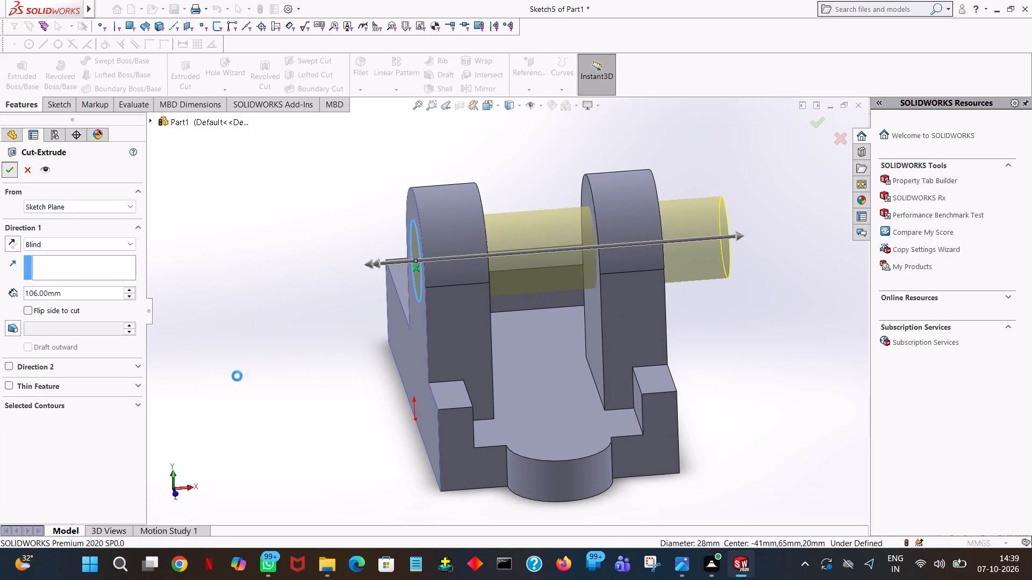
Start a boss sketch on the base's outer side face with a 54 mm vertical line up from the bottom corner opposite the rounded tab.
{"action": "left_click", "coordinate": [310, 217]}
{"action": "middle_click_drag", "start_coordinate": [330, 220], "coordinate": [447, 273]}
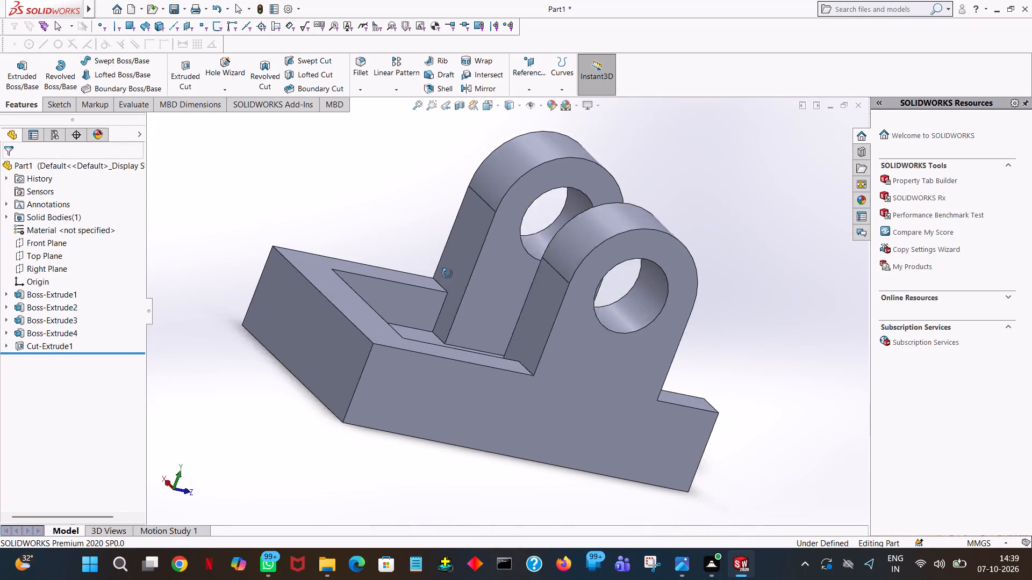
{"action": "middle_click_drag", "start_coordinate": [447, 273], "coordinate": [414, 279]}
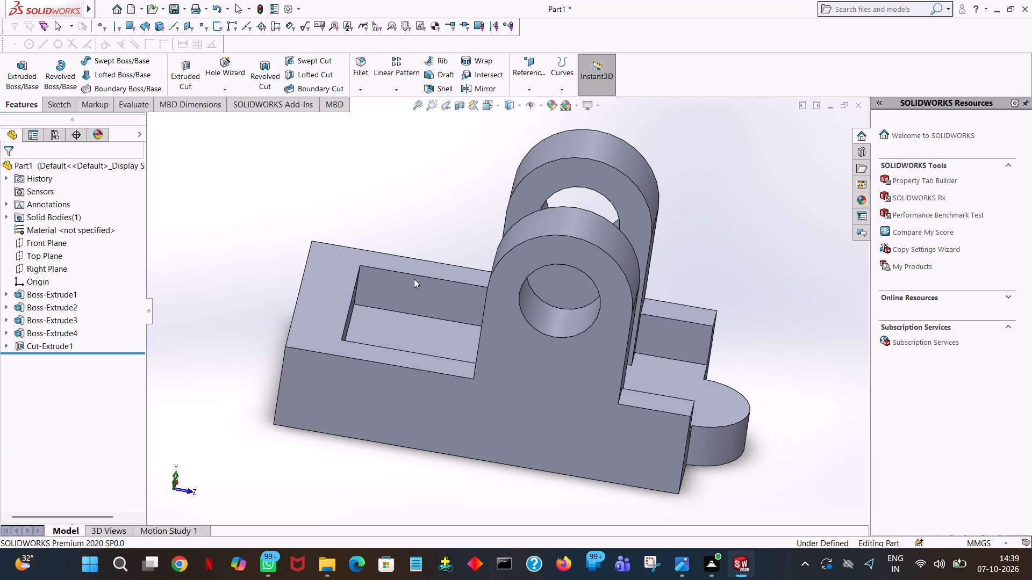
{"action": "left_click", "coordinate": [20, 72]}
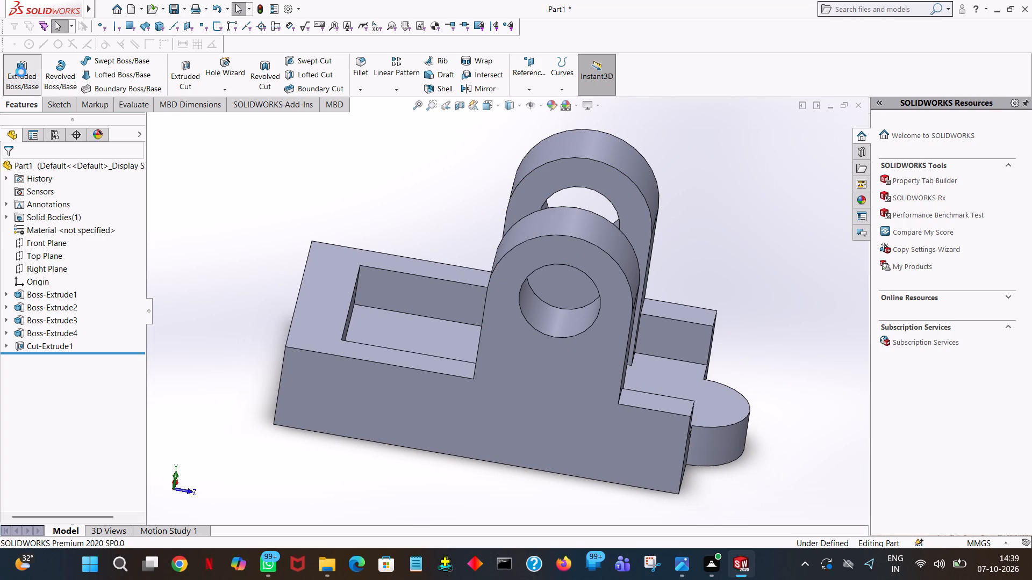
{"action": "left_click", "coordinate": [300, 359]}
{"action": "key", "text": "space"}
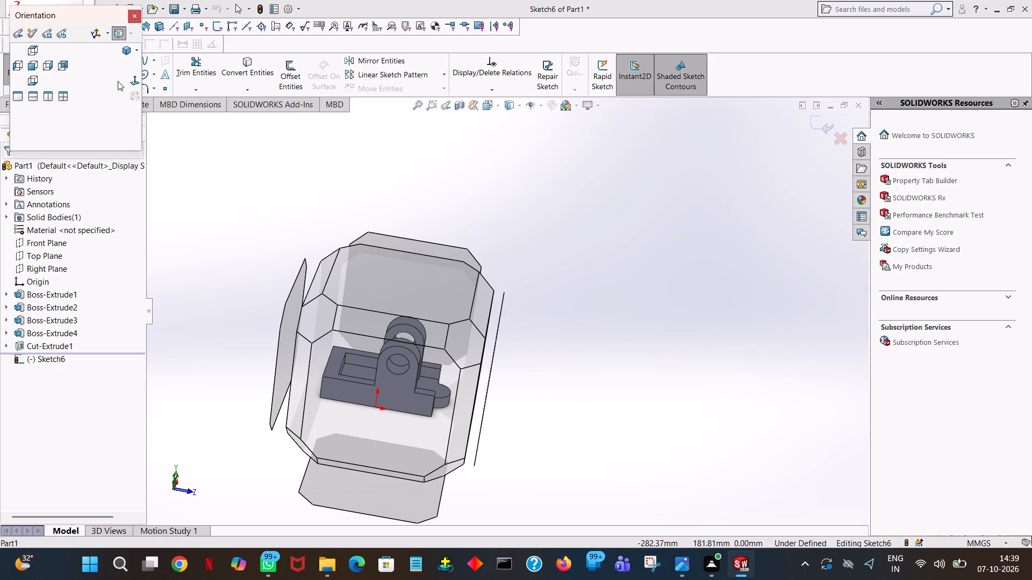
{"action": "left_click", "coordinate": [128, 83]}
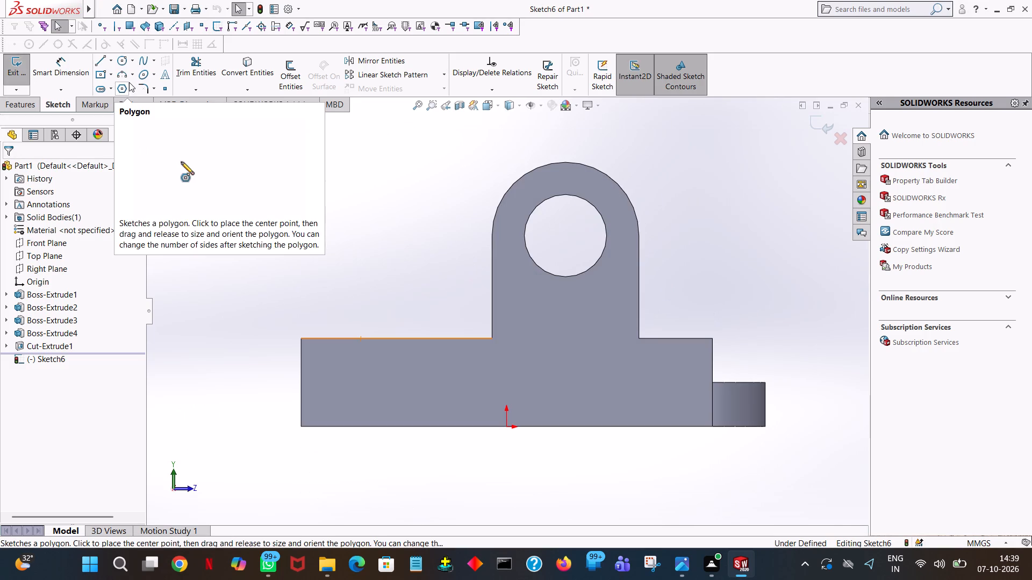
{"action": "left_click", "coordinate": [102, 61]}
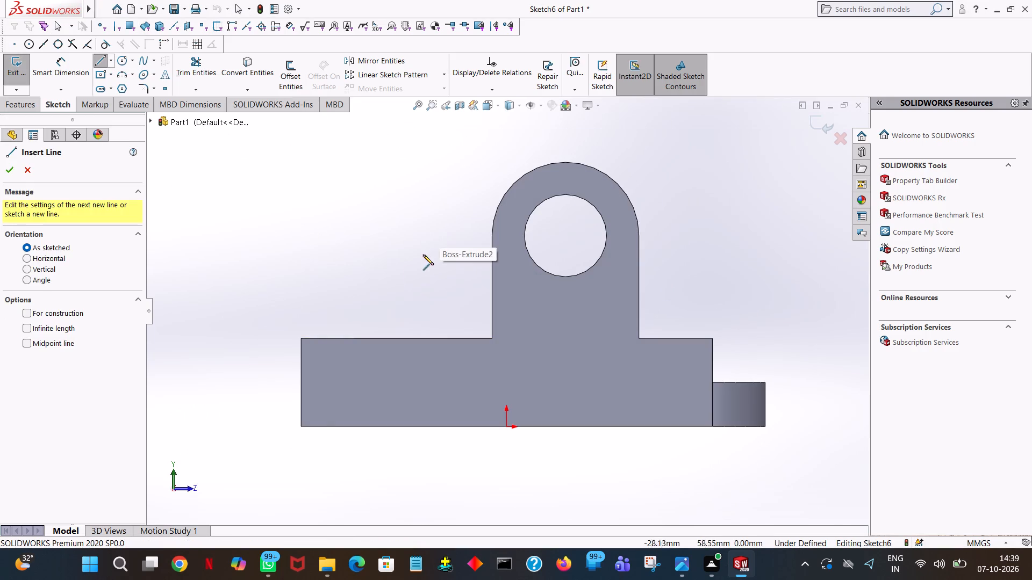
{"action": "left_click", "coordinate": [303, 427]}
{"action": "left_click", "coordinate": [300, 205]}
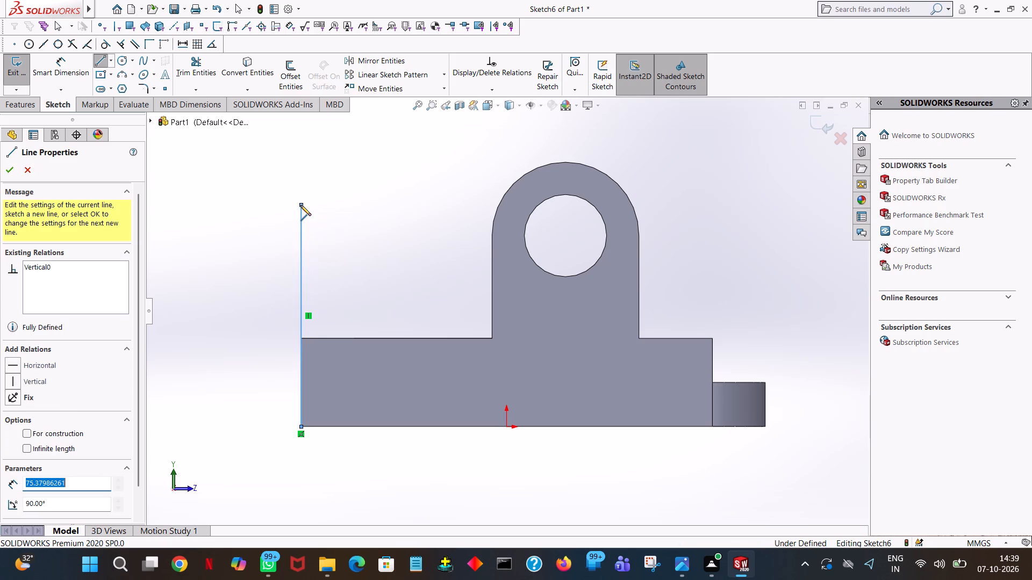
{"action": "type", "text": "54"}
{"action": "key", "text": "Return"}
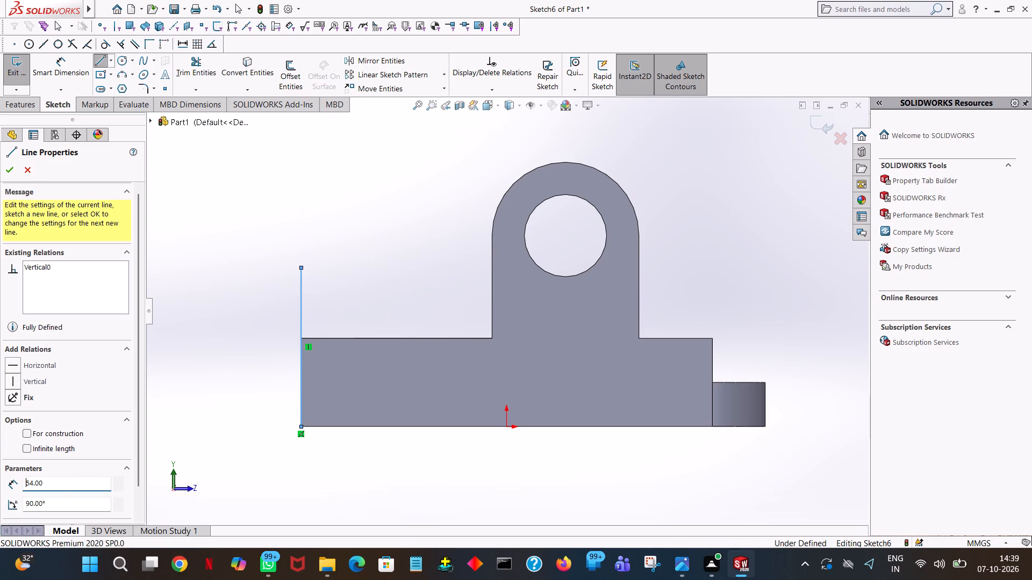
Close the rectangular profile with an 18 mm horizontal top line, a vertical side down to the base's bottom edge, and a bottom line.
{"action": "left_click", "coordinate": [333, 267]}
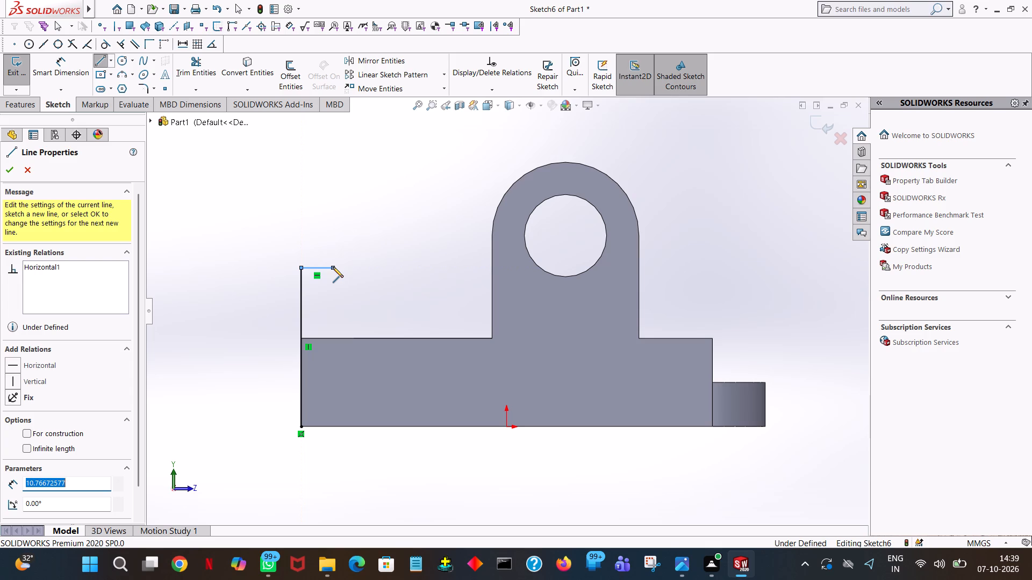
{"action": "type", "text": "18"}
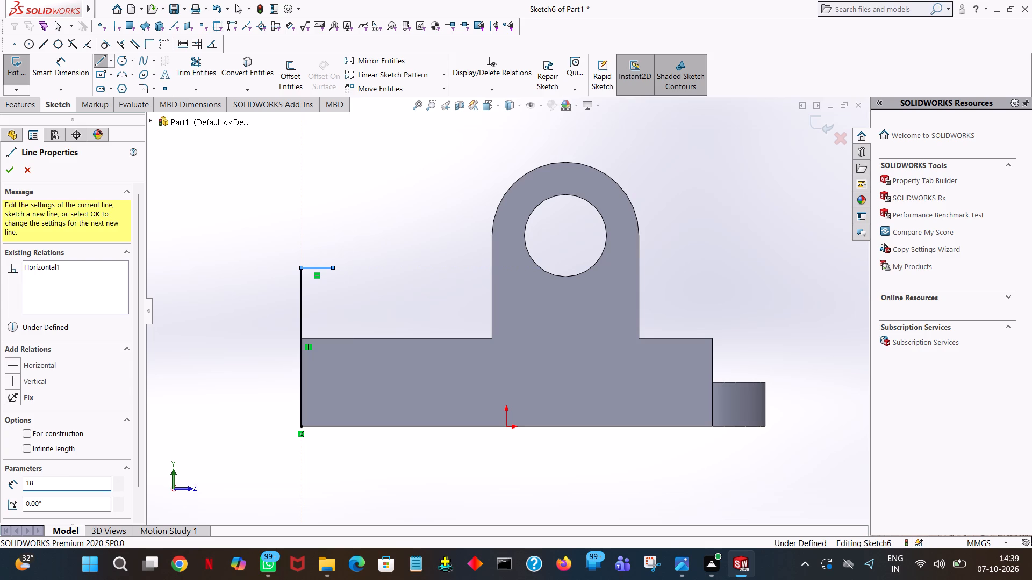
{"action": "key", "text": "Return"}
{"action": "left_click", "coordinate": [355, 337]}
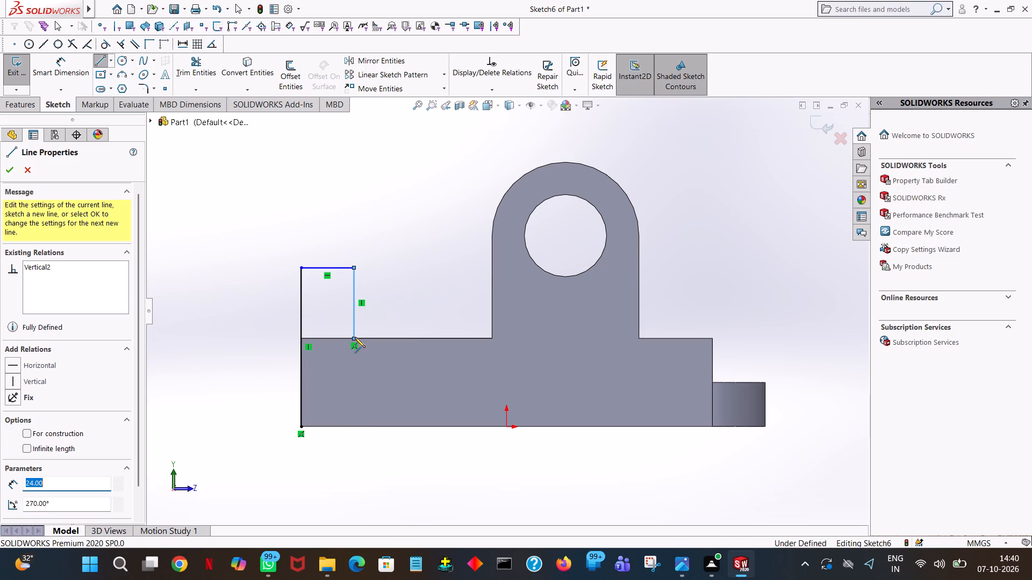
{"action": "left_click", "coordinate": [354, 426]}
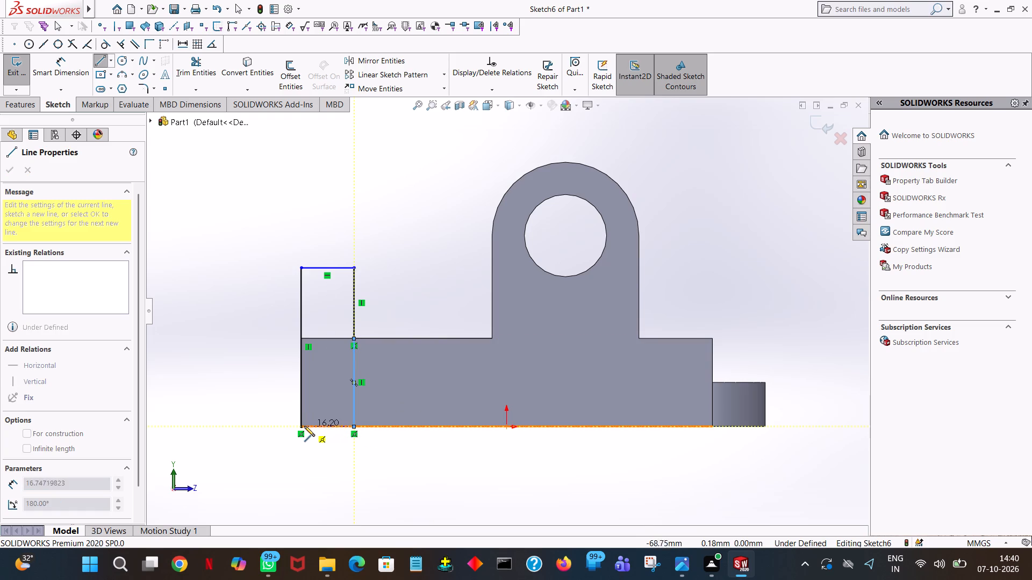
{"action": "left_click", "coordinate": [301, 427]}
{"action": "right_click", "coordinate": [301, 427]}
{"action": "left_click", "coordinate": [336, 436]}
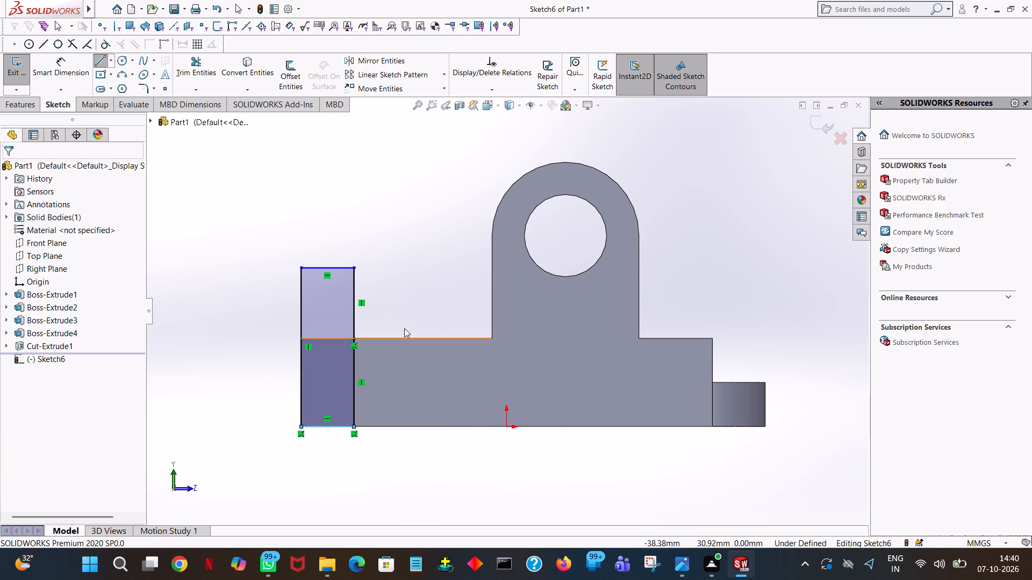
Extrude the rectangular profile as a blind boss, 82 mm deep in the reversed direction across the base's width.
{"action": "middle_click_drag", "start_coordinate": [407, 325], "coordinate": [406, 561]}
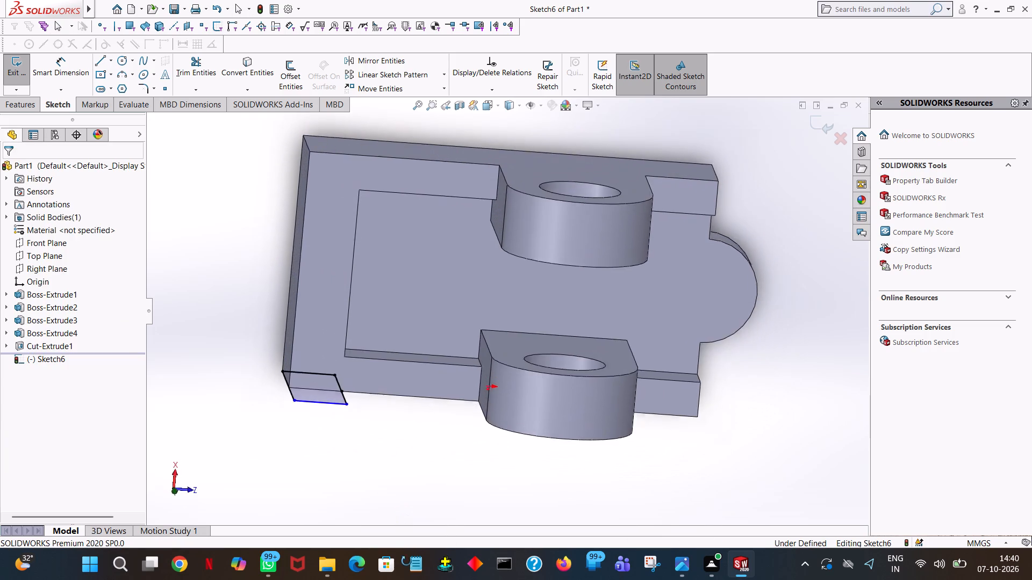
{"action": "middle_click_drag", "start_coordinate": [406, 561], "coordinate": [391, 345]}
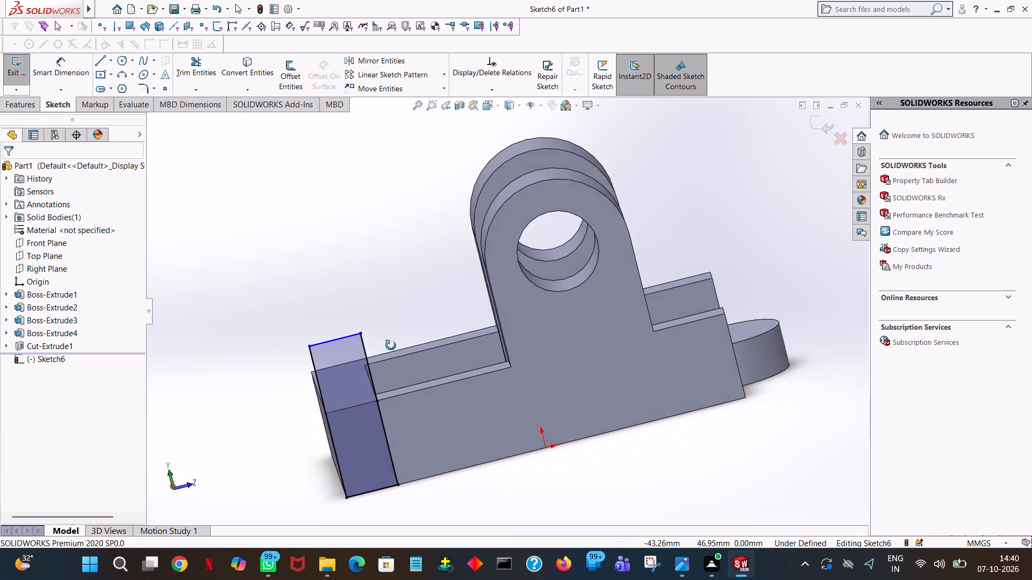
{"action": "middle_click_drag", "start_coordinate": [391, 345], "coordinate": [386, 331]}
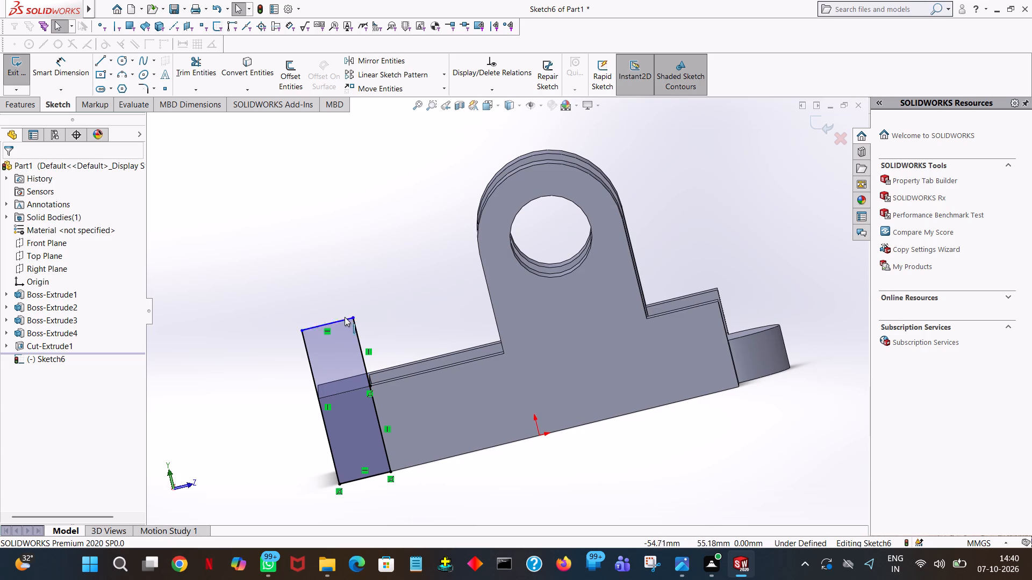
{"action": "left_click", "coordinate": [341, 321]}
{"action": "left_click", "coordinate": [274, 294]}
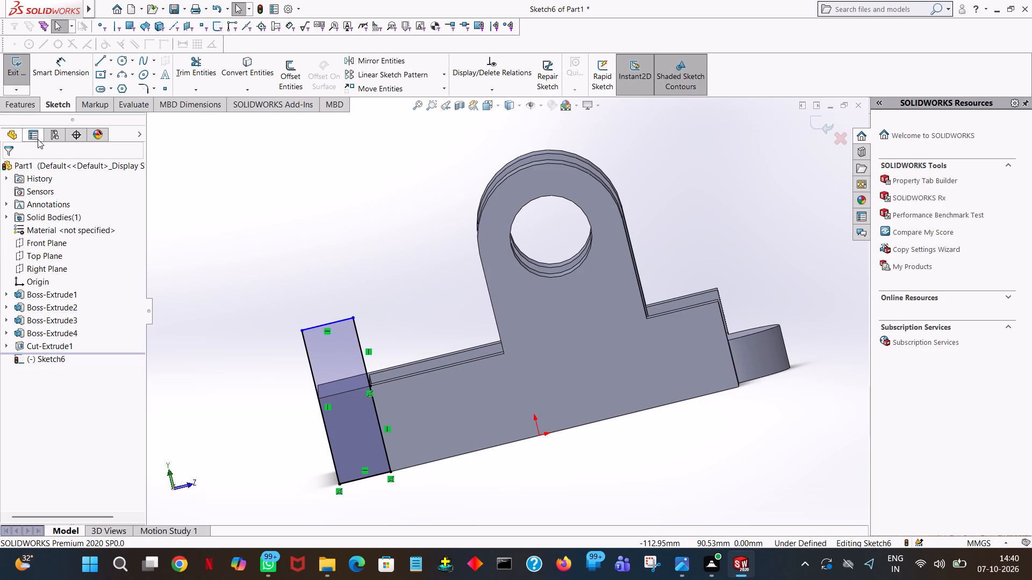
{"action": "left_click", "coordinate": [18, 104]}
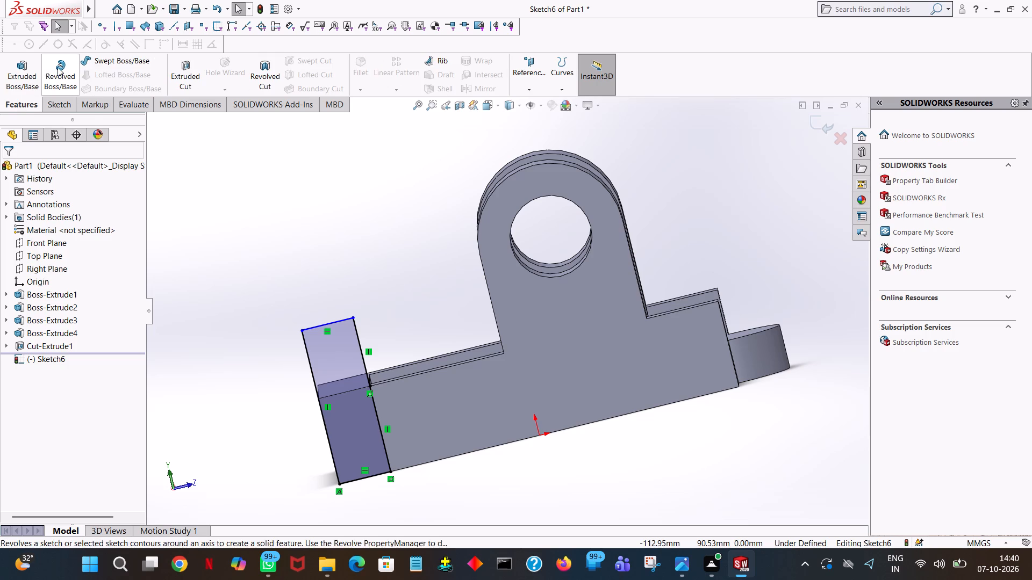
{"action": "left_click", "coordinate": [19, 72]}
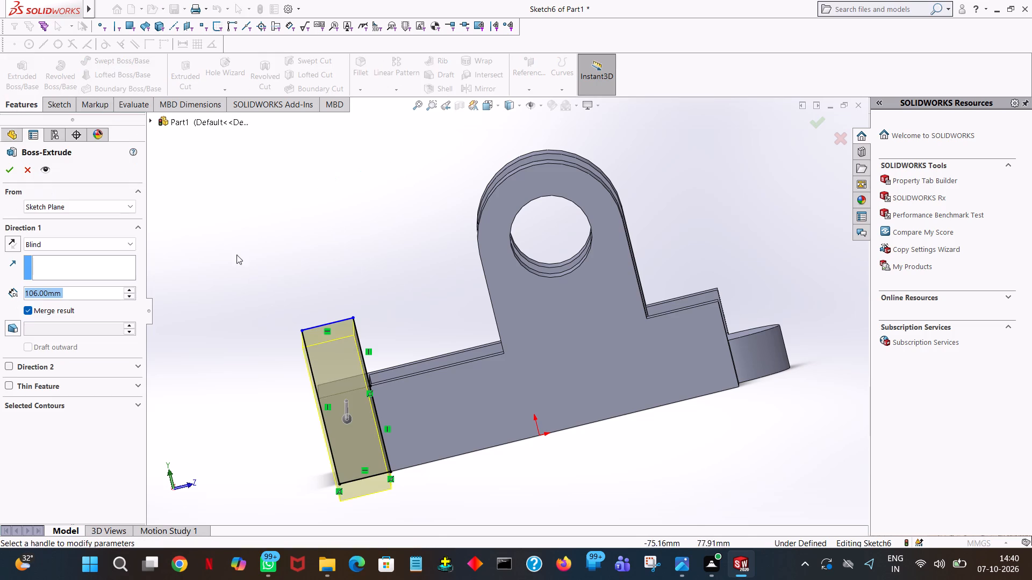
{"action": "left_click", "coordinate": [16, 244]}
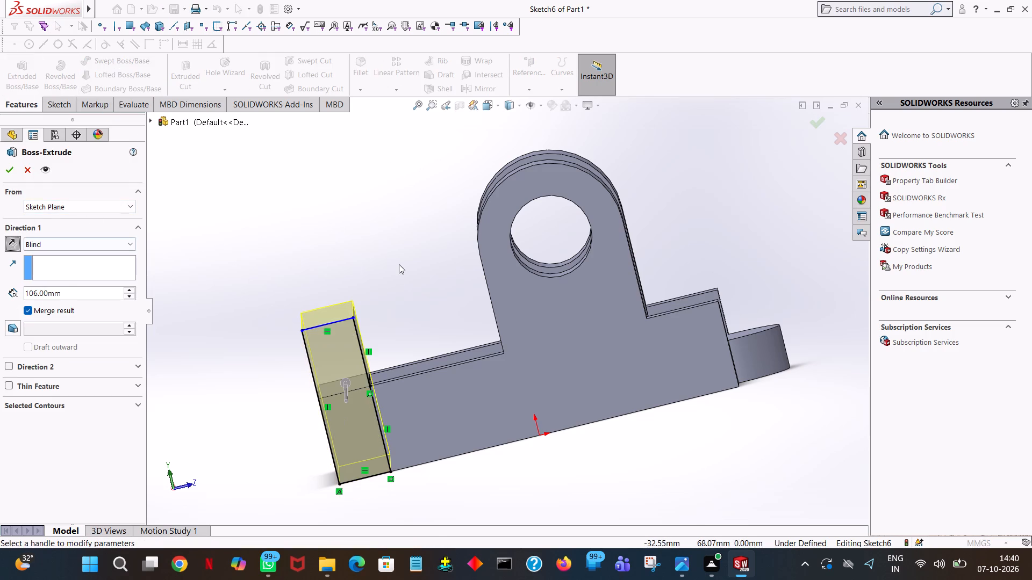
{"action": "middle_click_drag", "start_coordinate": [399, 264], "coordinate": [477, 260]}
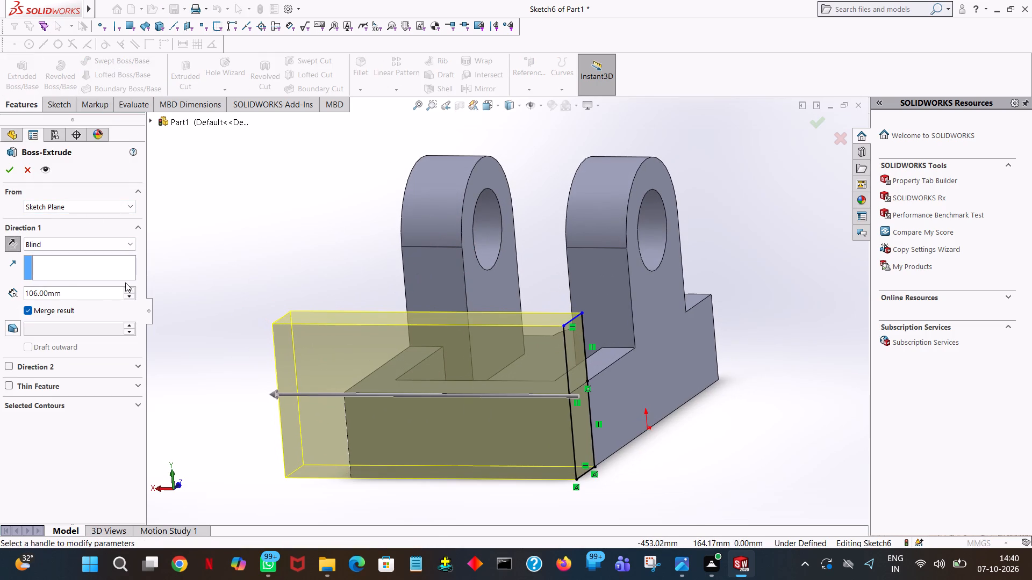
{"action": "double_click", "coordinate": [106, 288]}
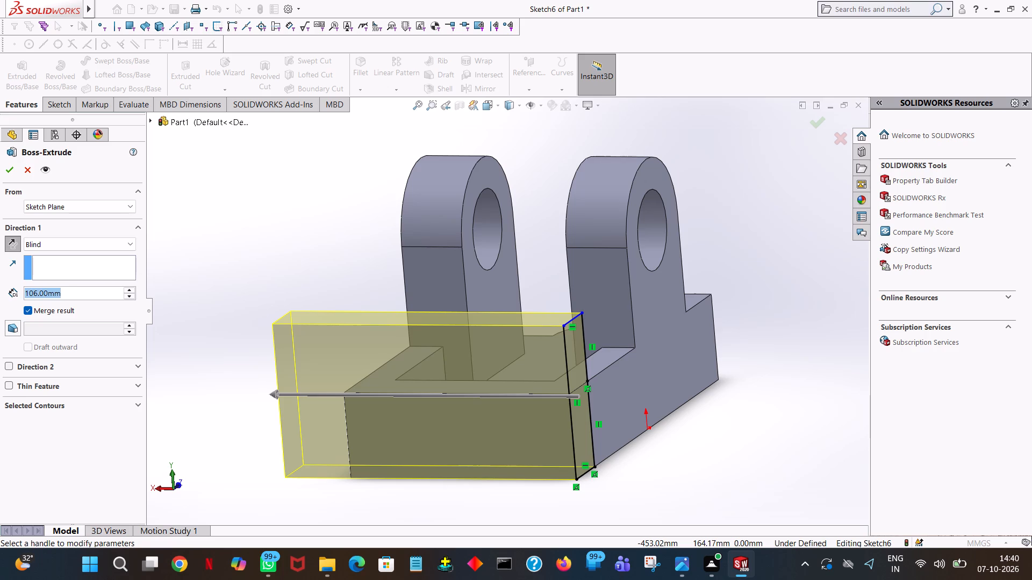
{"action": "type", "text": "82"}
{"action": "key", "text": "Return"}
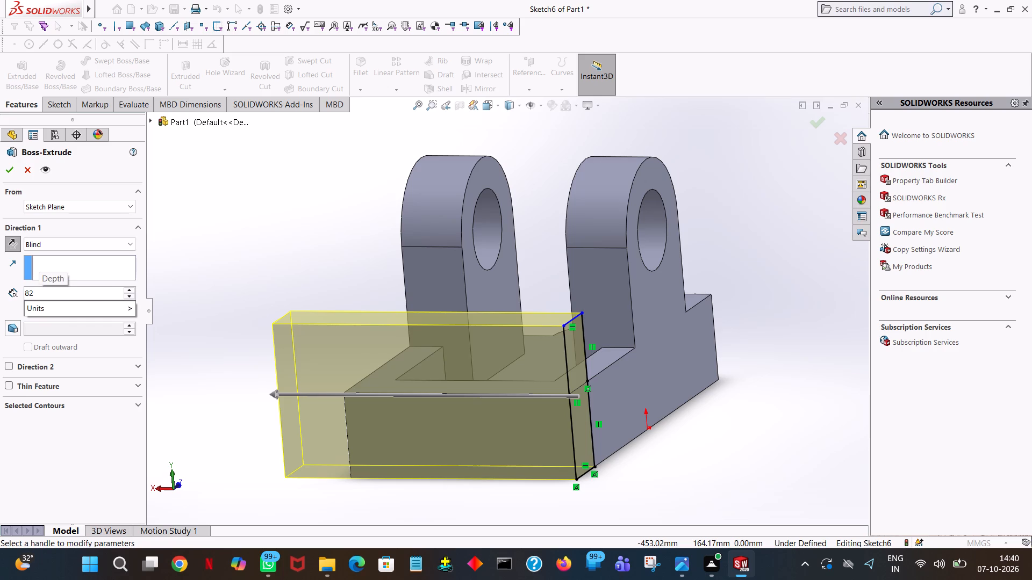
{"action": "left_click", "coordinate": [9, 165]}
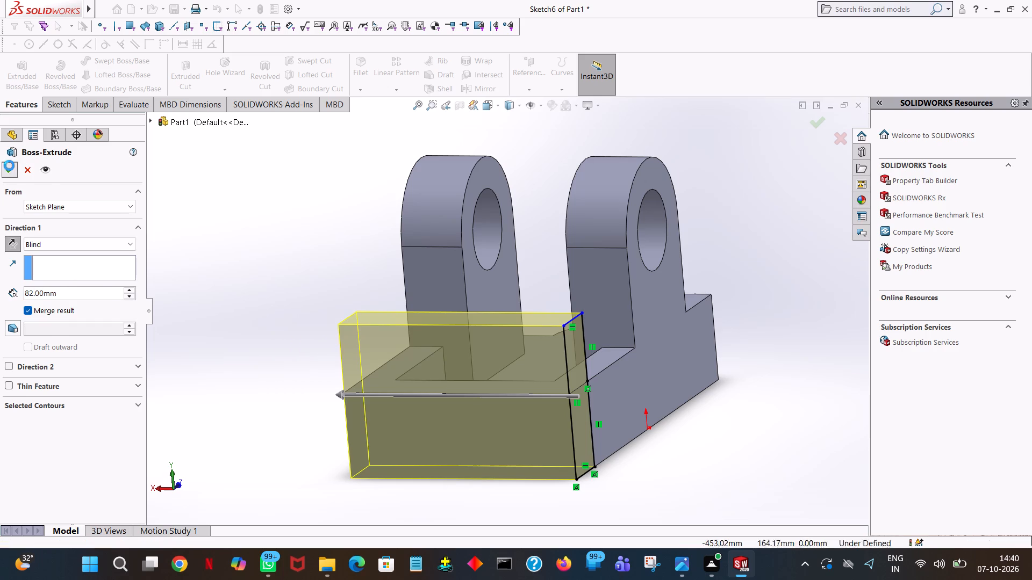
Start a boss sketch on the end wall's outer face and draw a 22 mm radius circle centred on its top edge's midpoint.
{"action": "left_click", "coordinate": [328, 241]}
{"action": "middle_click_drag", "start_coordinate": [297, 240], "coordinate": [204, 241]}
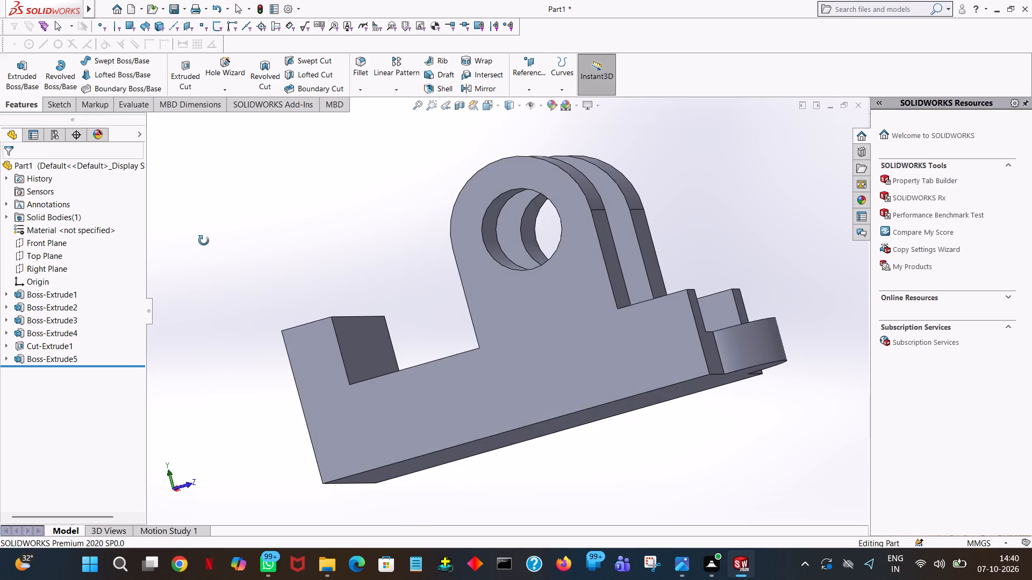
{"action": "middle_click_drag", "start_coordinate": [204, 241], "coordinate": [270, 279]}
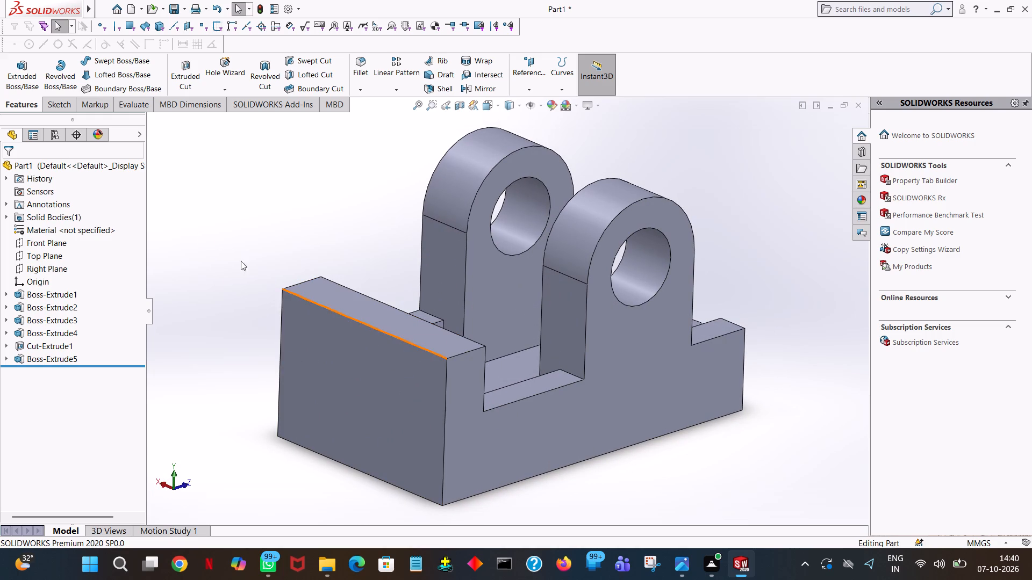
{"action": "left_click", "coordinate": [19, 77]}
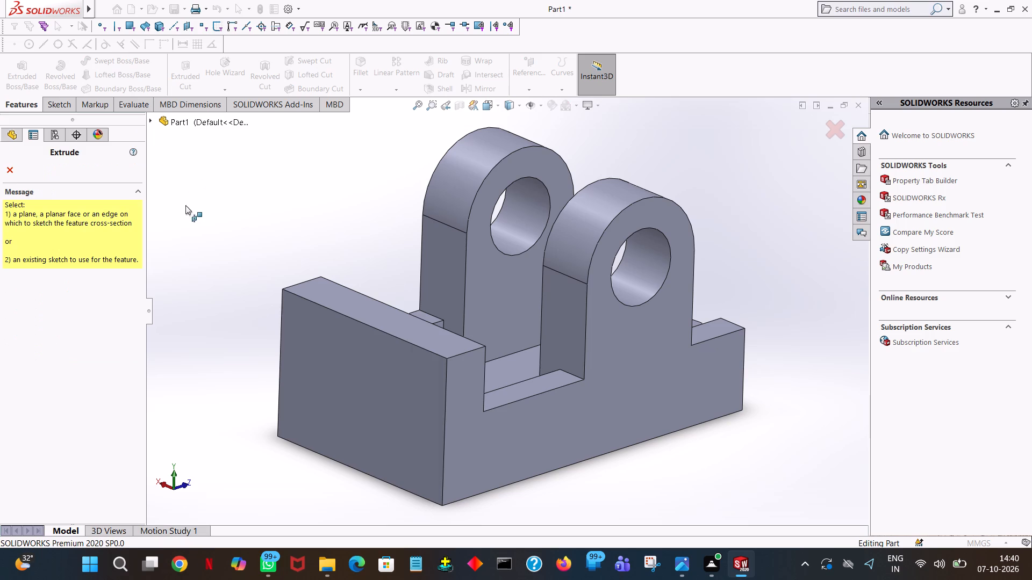
{"action": "left_click", "coordinate": [308, 394]}
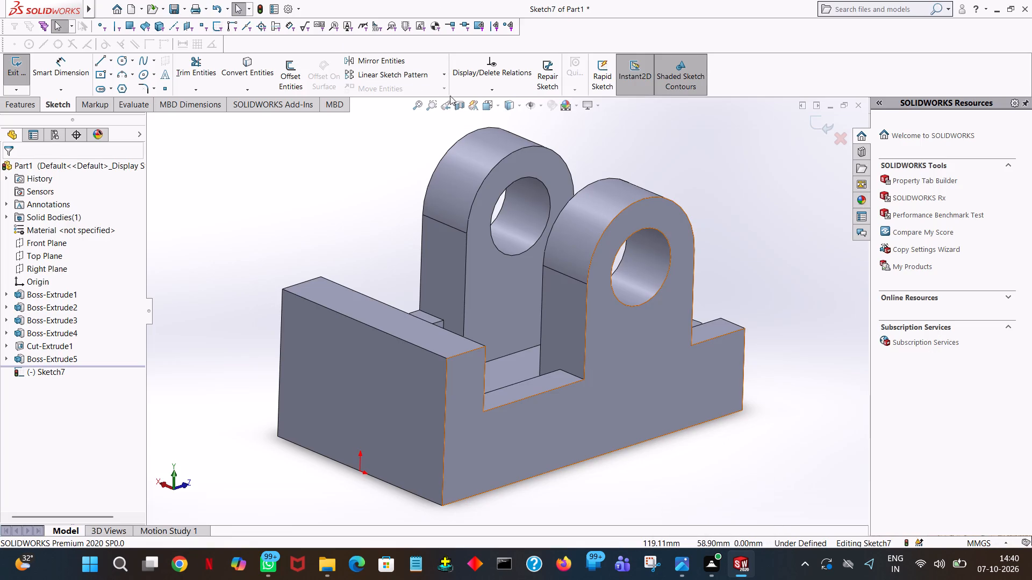
{"action": "left_click", "coordinate": [499, 106]}
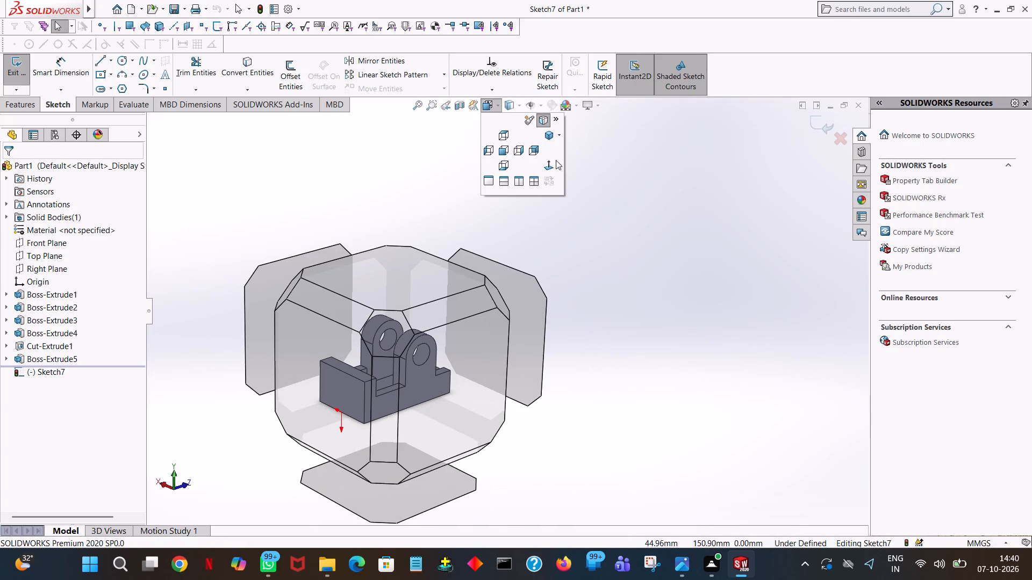
{"action": "left_click", "coordinate": [553, 161]}
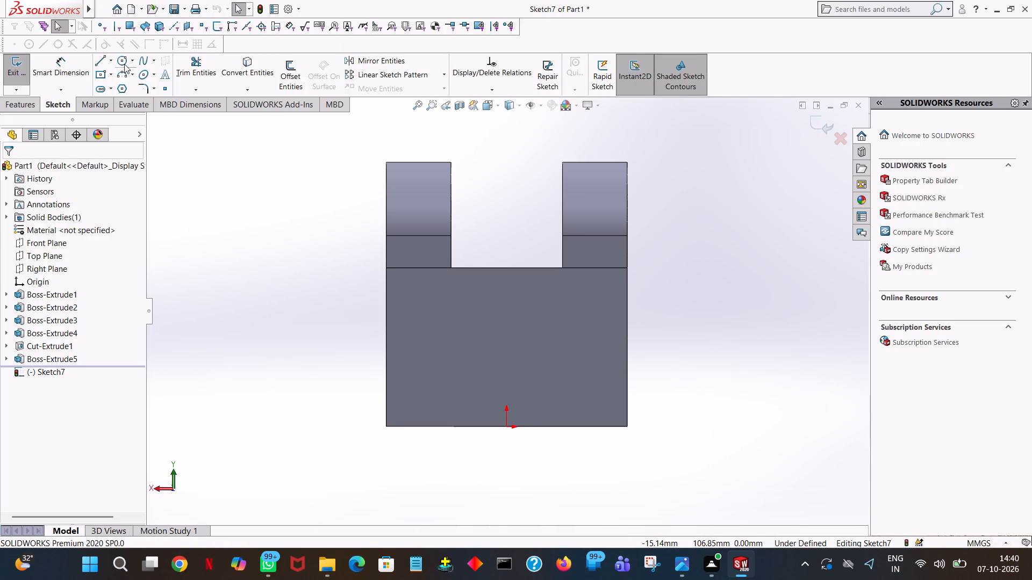
{"action": "left_click", "coordinate": [124, 63]}
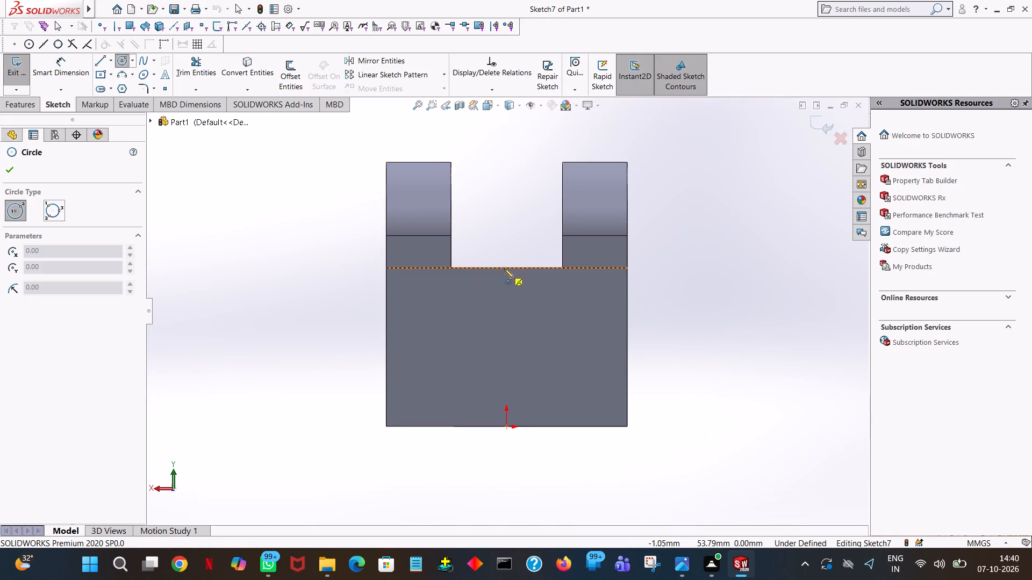
{"action": "left_click", "coordinate": [506, 268]}
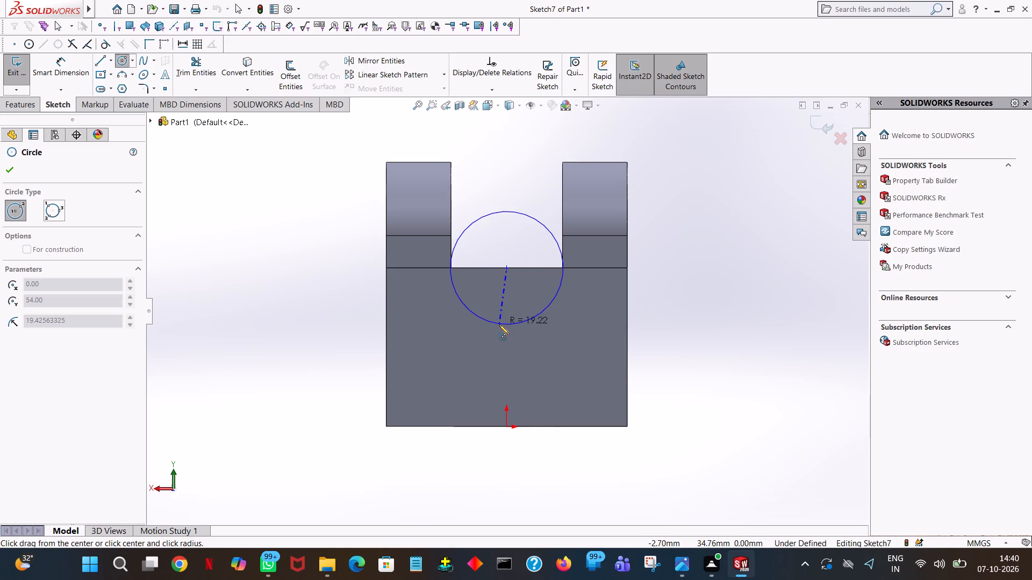
{"action": "left_click", "coordinate": [510, 342]}
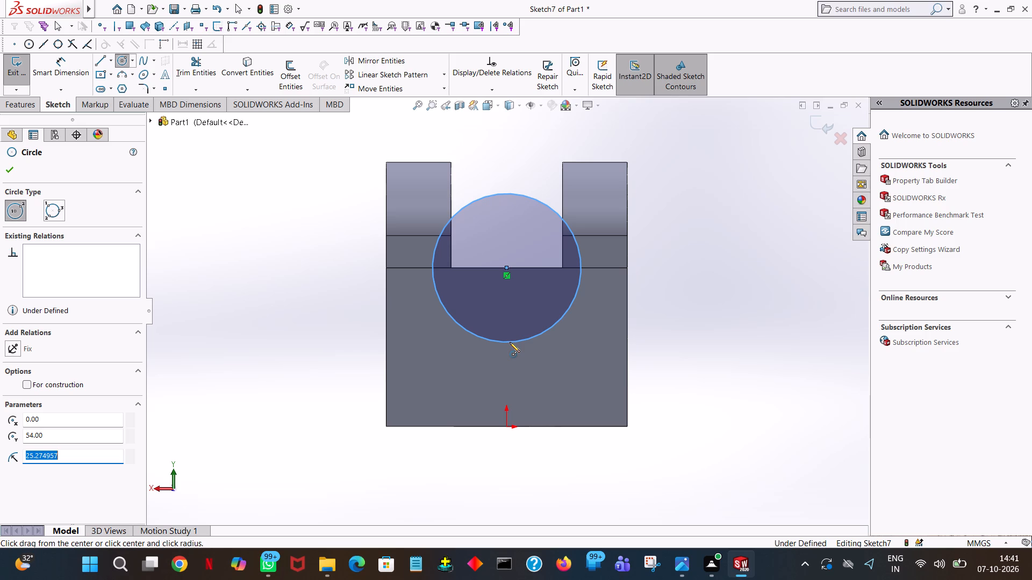
{"action": "type", "text": "22"}
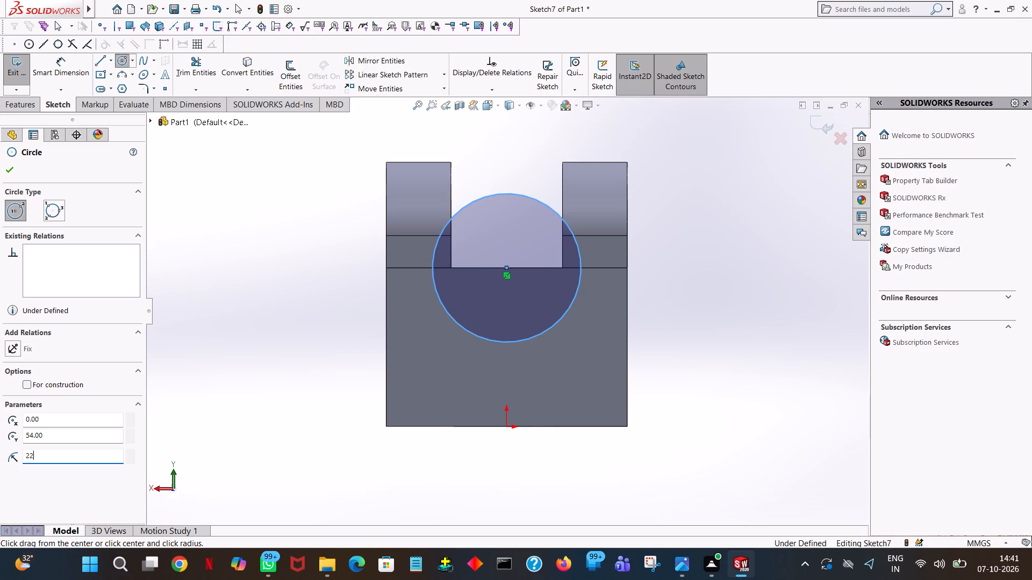
{"action": "key", "text": "Return"}
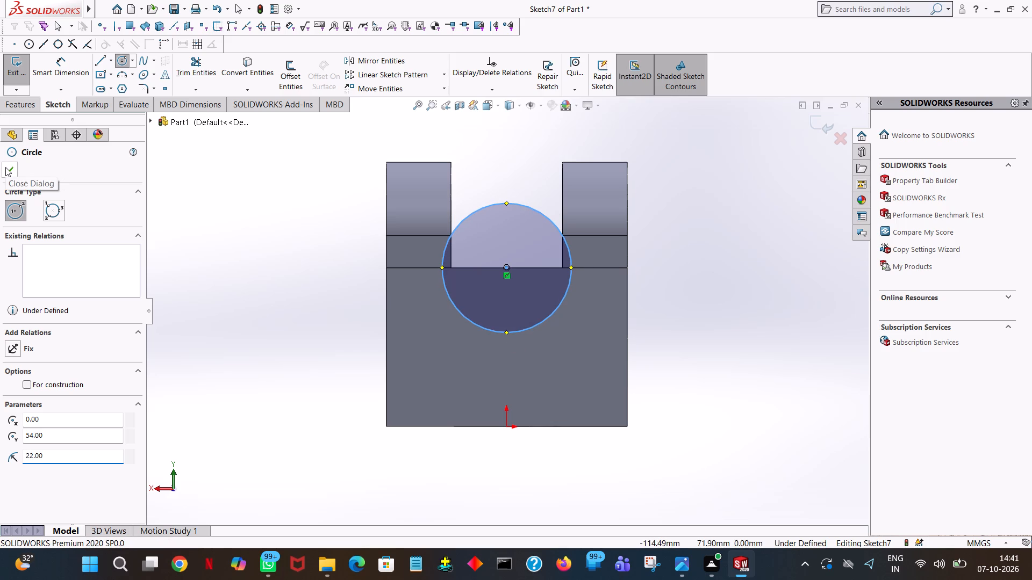
{"action": "left_click", "coordinate": [5, 167]}
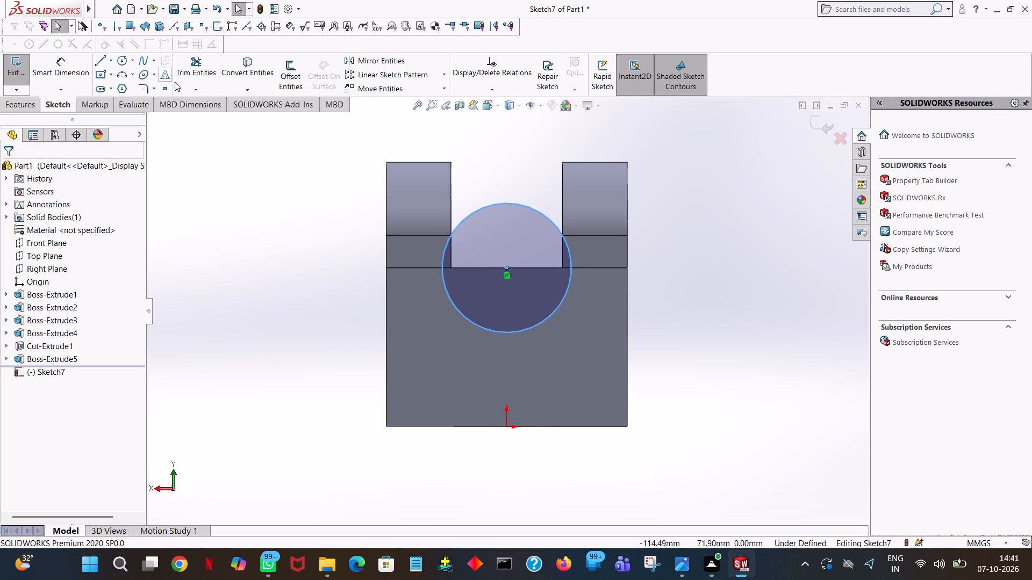
Draw a horizontal 44 mm line across the circle's diameter along the end wall's top edge.
{"action": "left_click", "coordinate": [102, 59]}
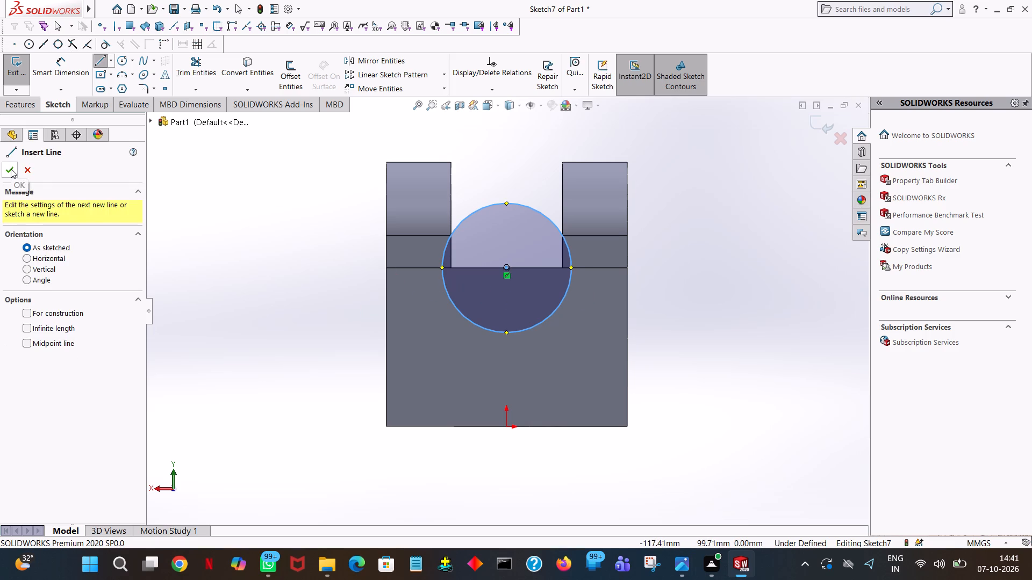
{"action": "left_click", "coordinate": [97, 62]}
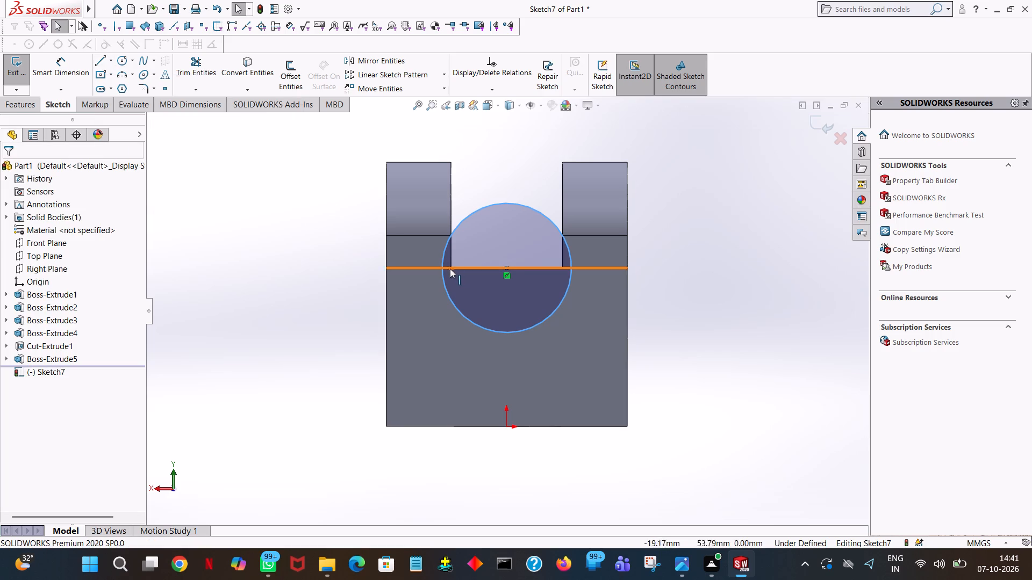
{"action": "left_click", "coordinate": [94, 59]}
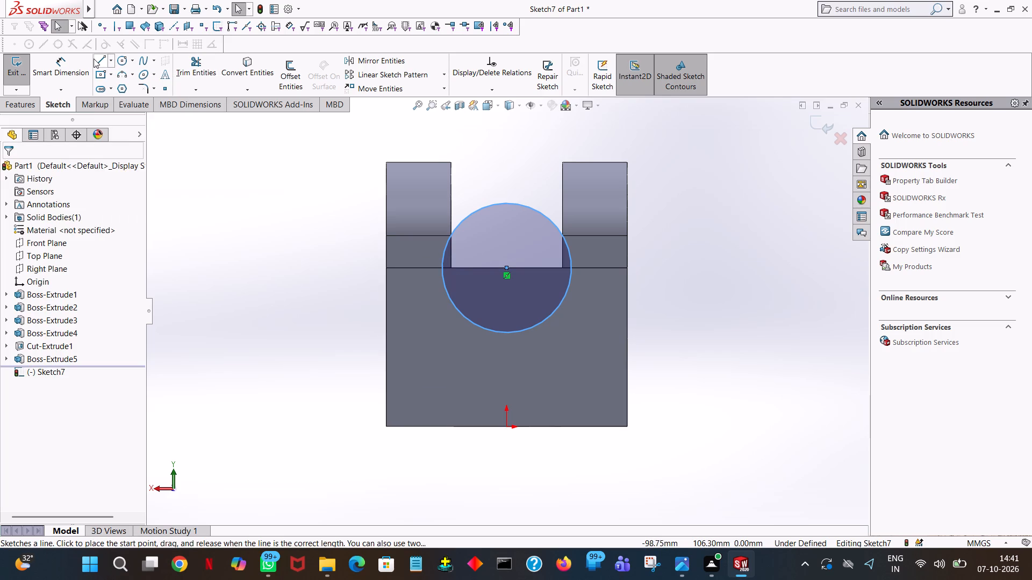
{"action": "left_click", "coordinate": [442, 269]}
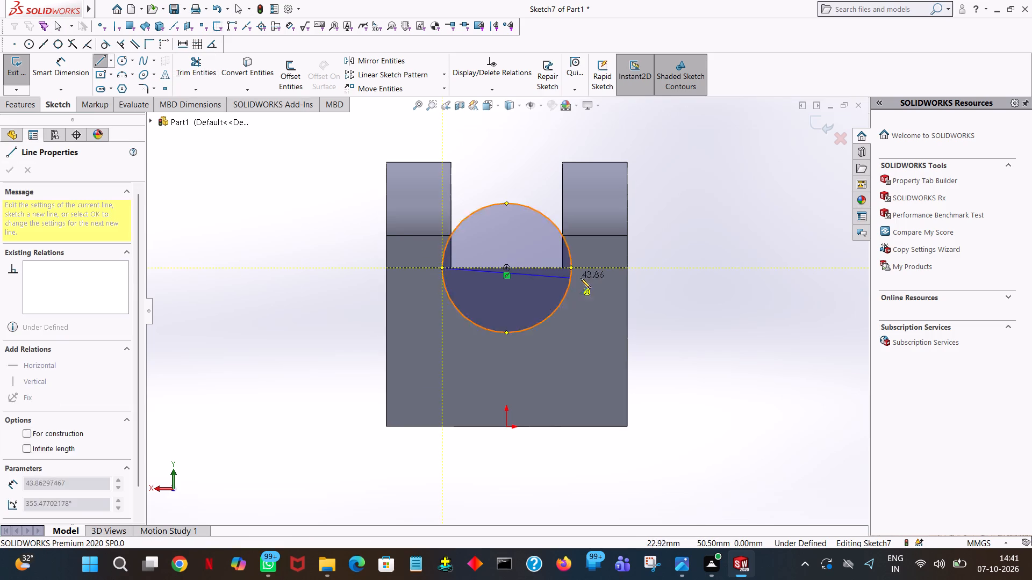
{"action": "left_click", "coordinate": [572, 270]}
{"action": "right_click", "coordinate": [572, 270]}
{"action": "left_click", "coordinate": [592, 281]}
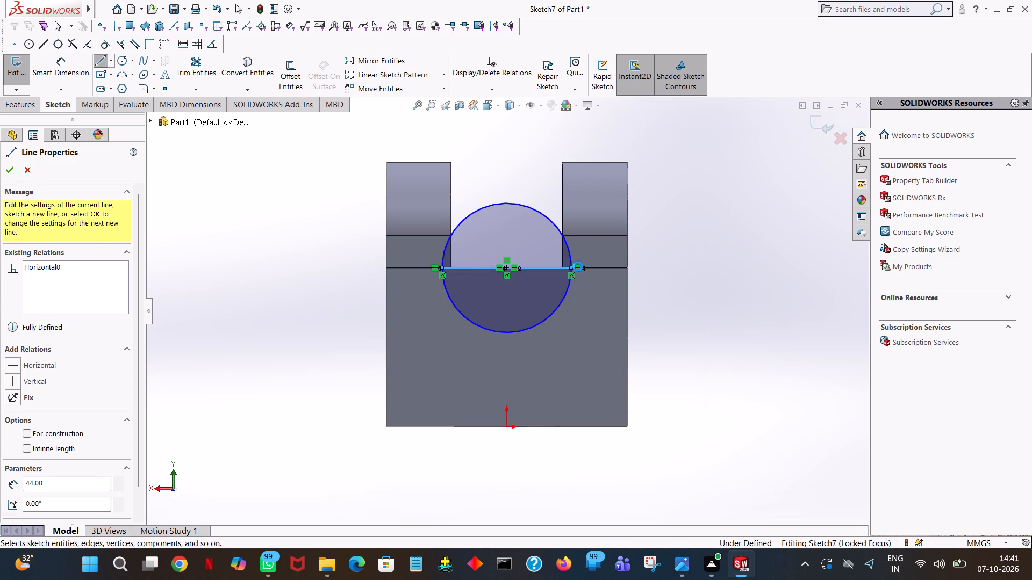
Trim away the upper half of the circle, keeping the lower semicircle closed by the diameter line.
{"action": "left_click", "coordinate": [213, 73]}
{"action": "left_click", "coordinate": [497, 202]}
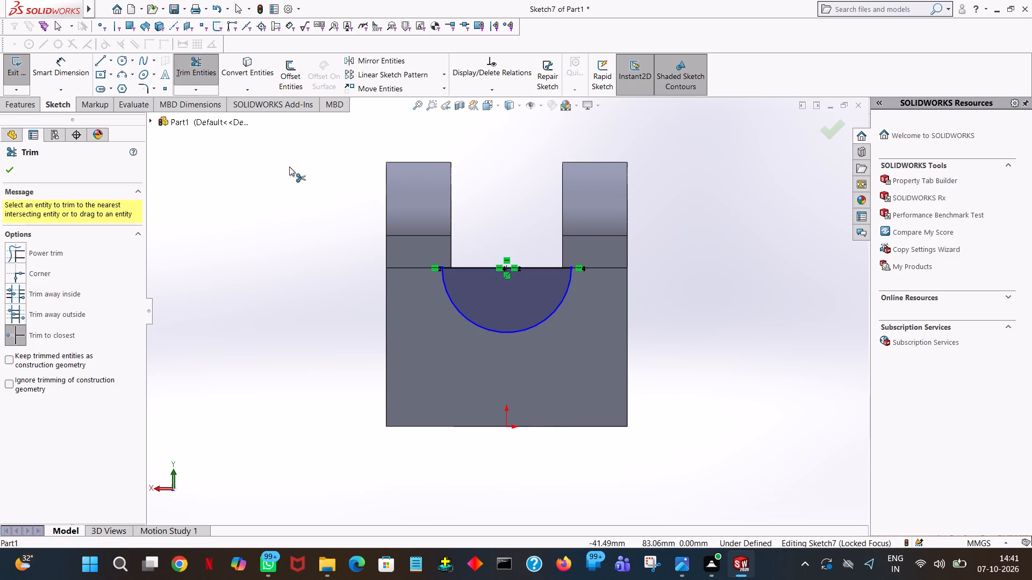
{"action": "left_click", "coordinate": [3, 161]}
{"action": "left_click", "coordinate": [12, 173]}
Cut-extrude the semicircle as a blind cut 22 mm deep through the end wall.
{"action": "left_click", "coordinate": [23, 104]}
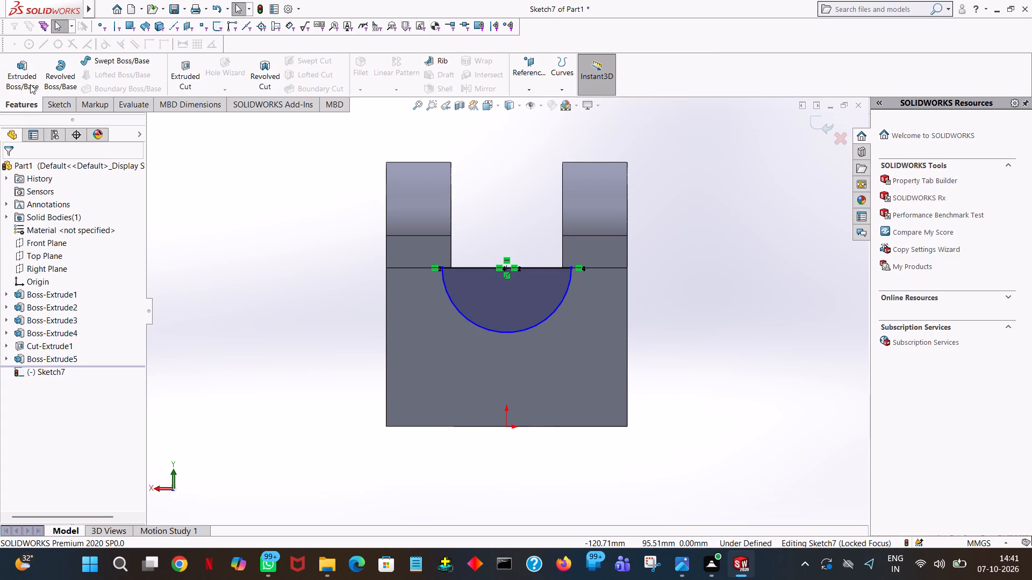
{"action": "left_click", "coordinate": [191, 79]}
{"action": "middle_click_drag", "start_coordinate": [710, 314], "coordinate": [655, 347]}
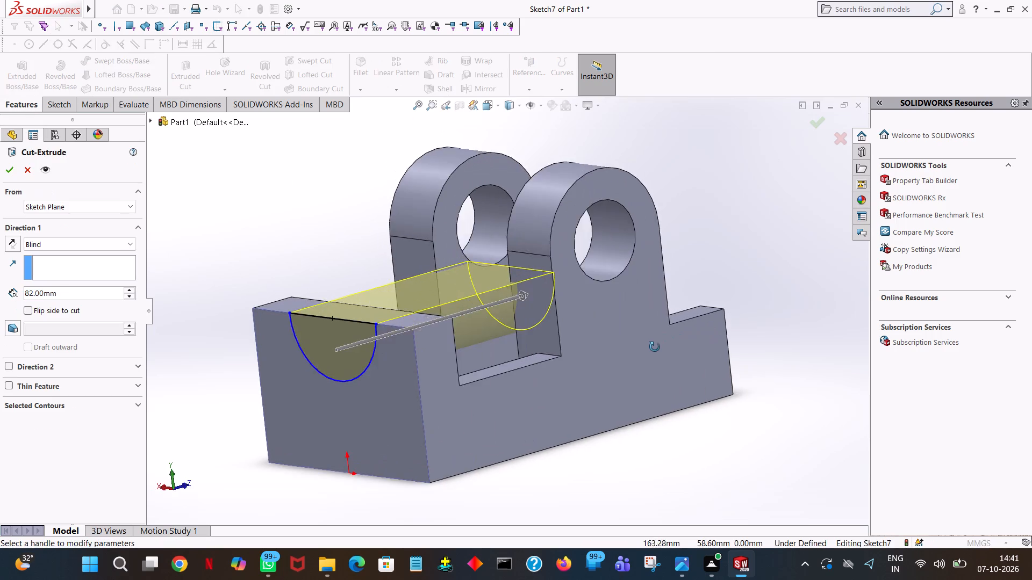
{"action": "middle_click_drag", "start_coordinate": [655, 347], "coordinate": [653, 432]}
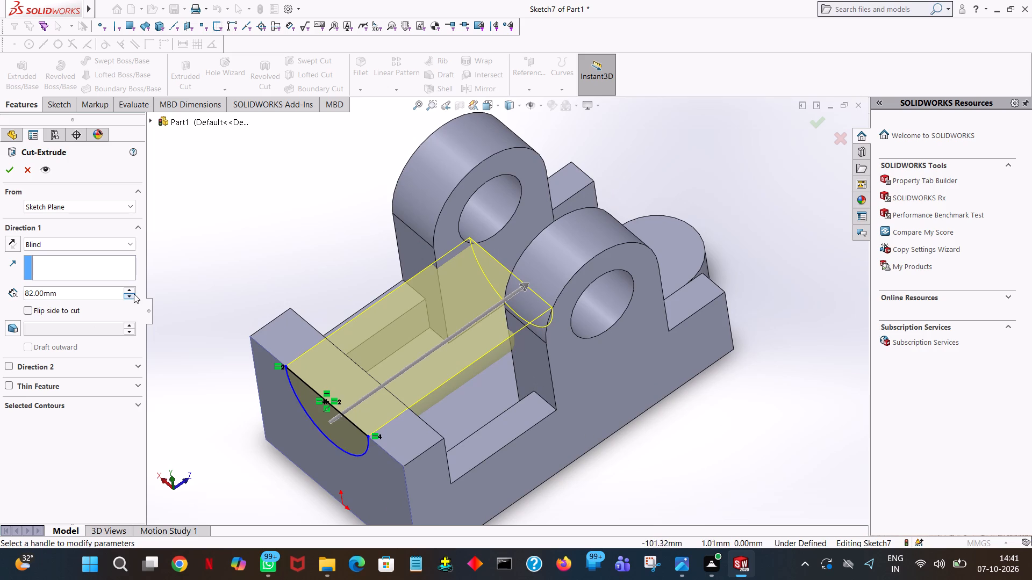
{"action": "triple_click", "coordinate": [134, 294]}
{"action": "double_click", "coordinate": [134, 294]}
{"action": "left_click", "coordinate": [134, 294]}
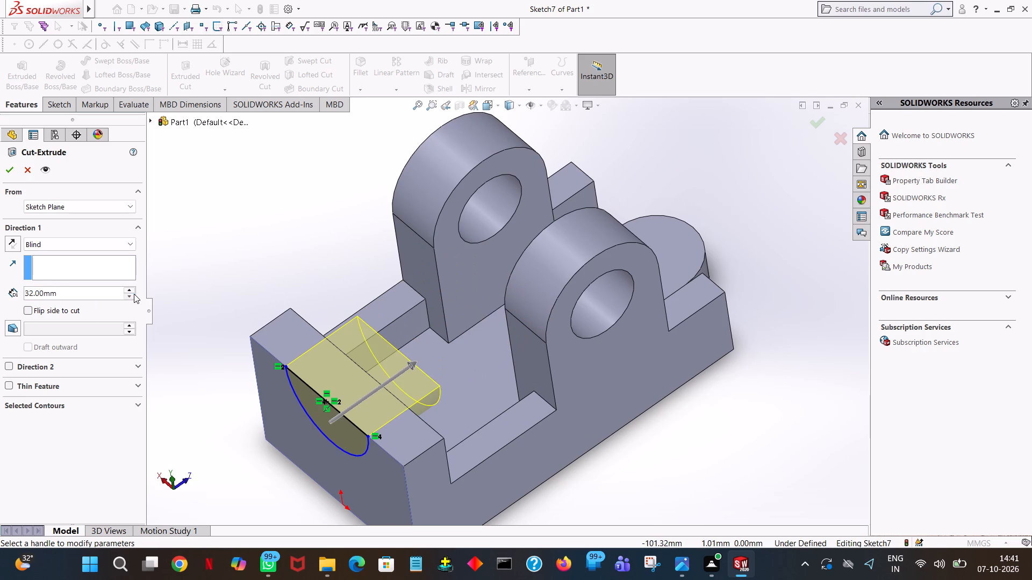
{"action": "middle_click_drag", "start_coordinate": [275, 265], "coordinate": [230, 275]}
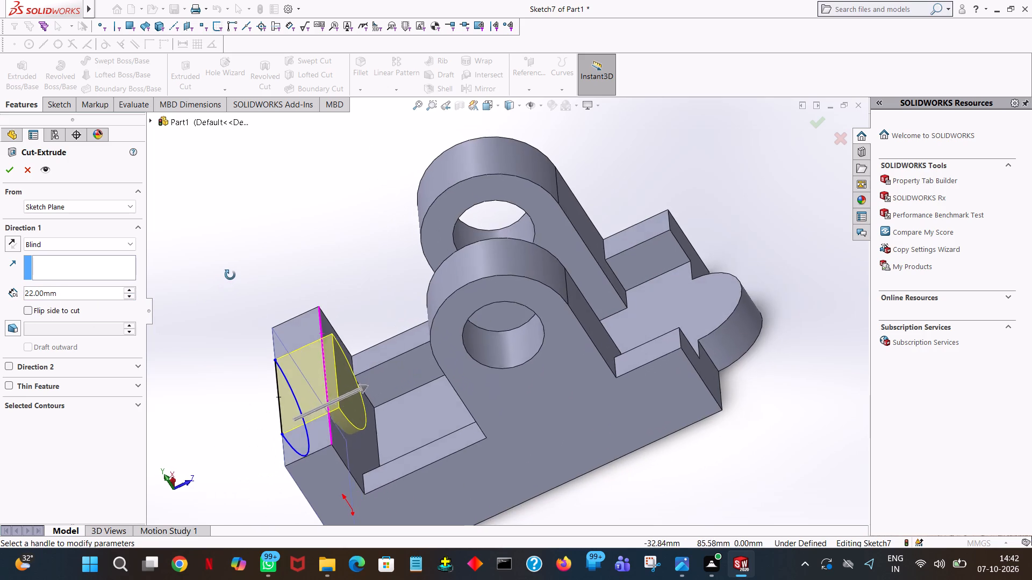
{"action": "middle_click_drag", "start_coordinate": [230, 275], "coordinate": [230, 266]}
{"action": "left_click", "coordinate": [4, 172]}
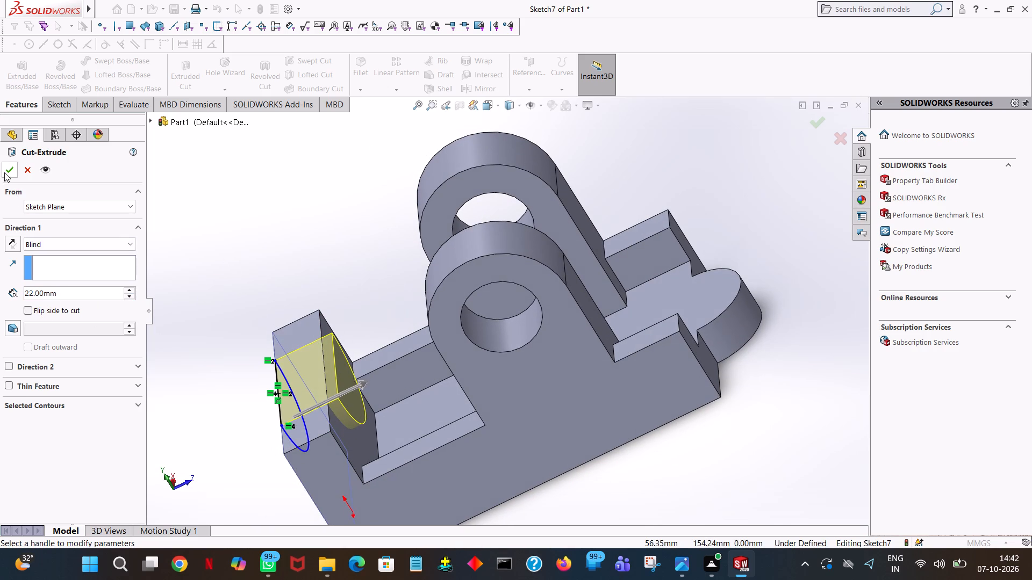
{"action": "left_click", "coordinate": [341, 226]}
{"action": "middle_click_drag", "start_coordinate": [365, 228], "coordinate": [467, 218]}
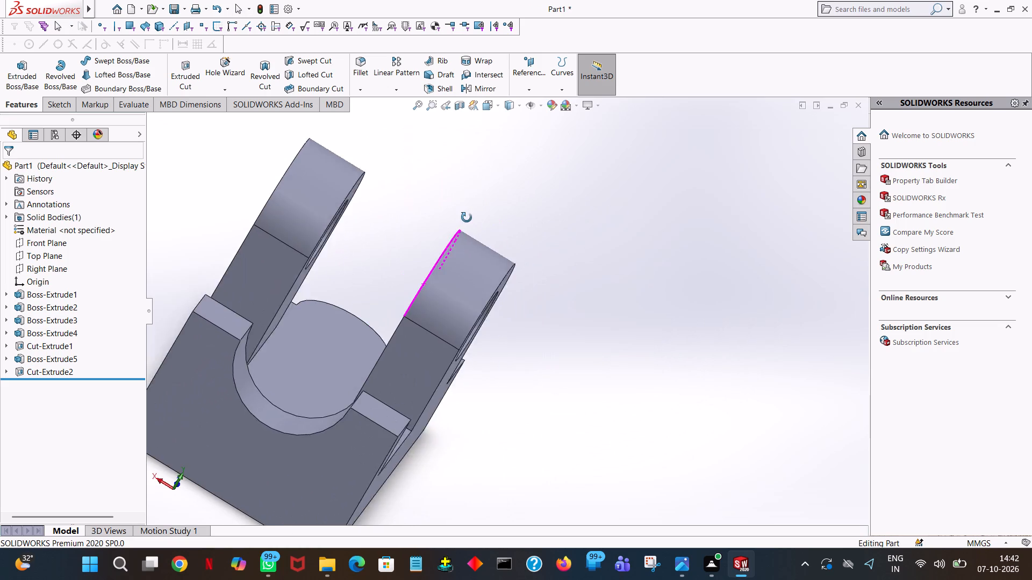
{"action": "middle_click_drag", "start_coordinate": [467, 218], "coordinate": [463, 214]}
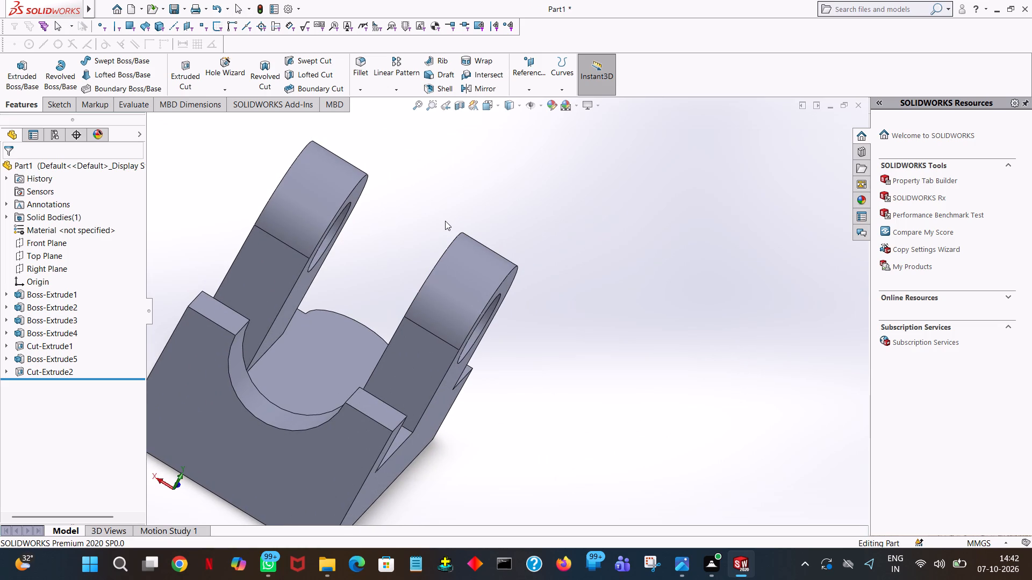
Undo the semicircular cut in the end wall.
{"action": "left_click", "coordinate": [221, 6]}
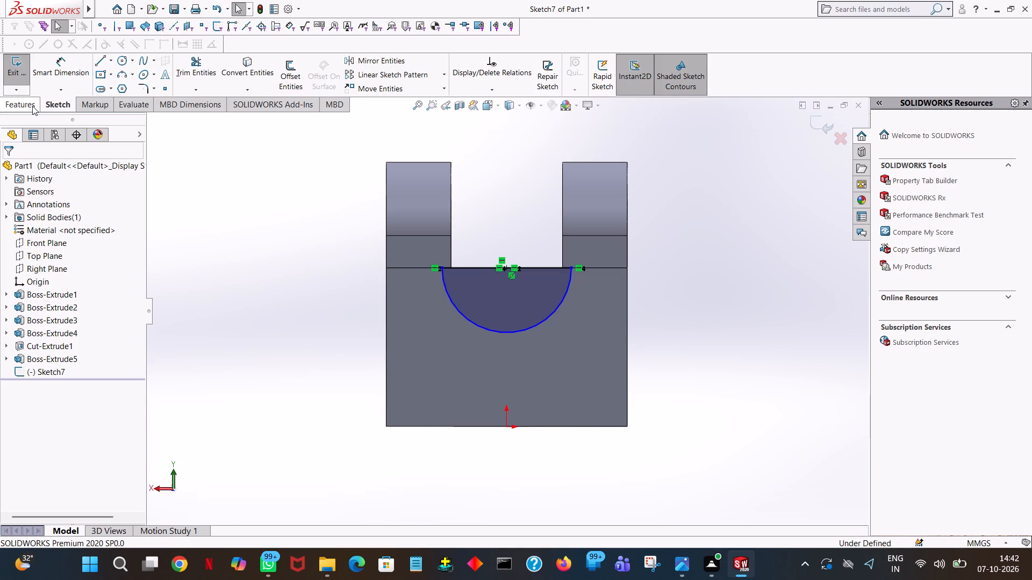
Extrude the semicircle as a blind boss, 28 mm deep in the reversed direction through the end wall toward the lugs.
{"action": "left_click", "coordinate": [32, 106]}
{"action": "left_click", "coordinate": [19, 66]}
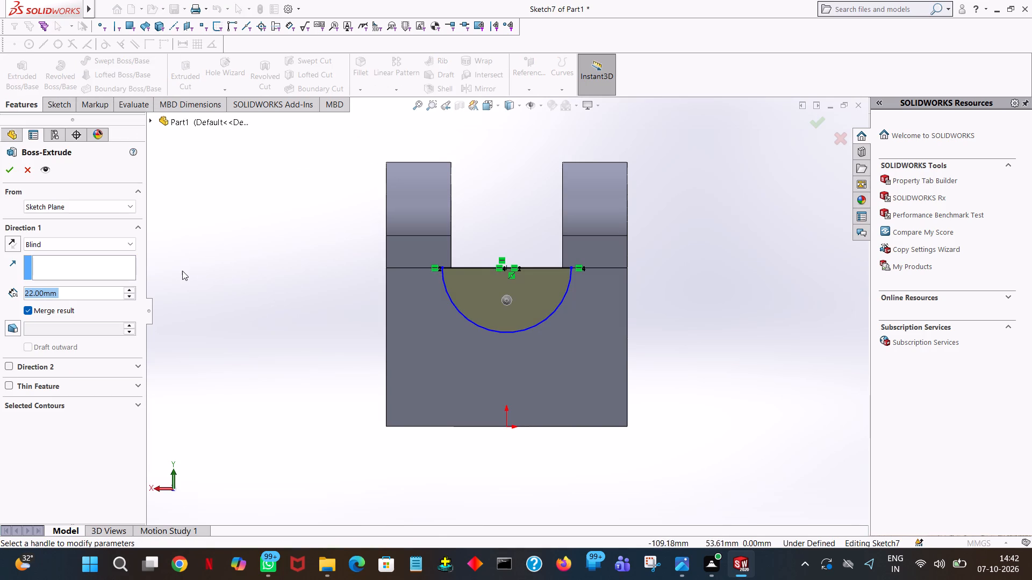
{"action": "type", "text": "28"}
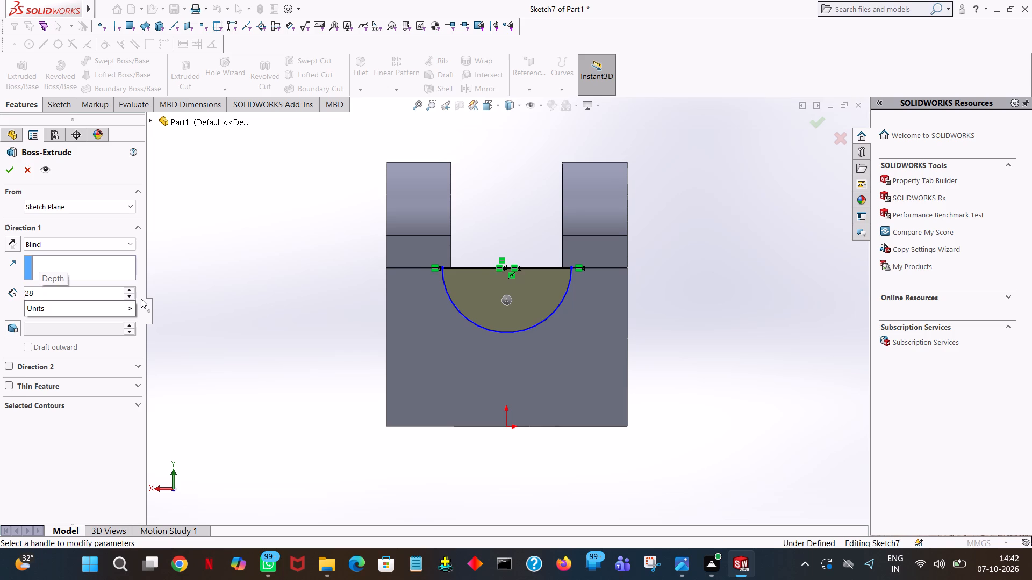
{"action": "left_click", "coordinate": [286, 241]}
{"action": "middle_click_drag", "start_coordinate": [286, 241], "coordinate": [231, 260]}
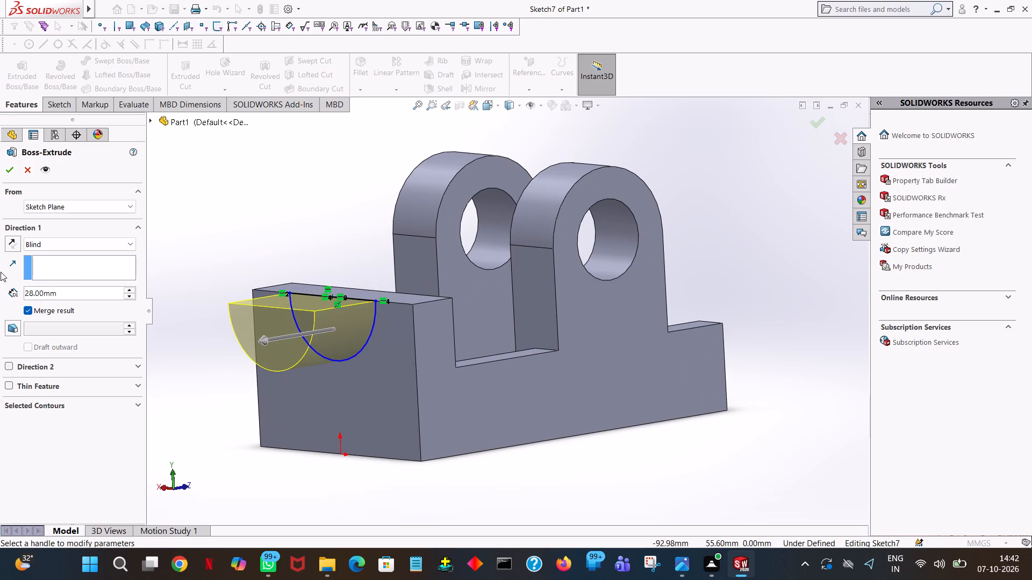
{"action": "left_click", "coordinate": [16, 243]}
{"action": "left_click", "coordinate": [11, 162]}
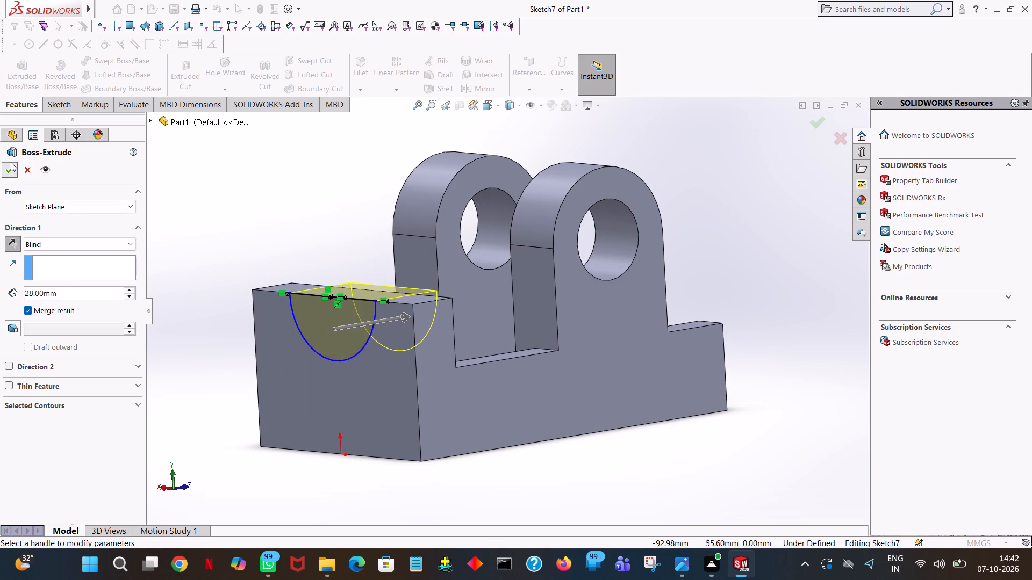
{"action": "left_click", "coordinate": [250, 184]}
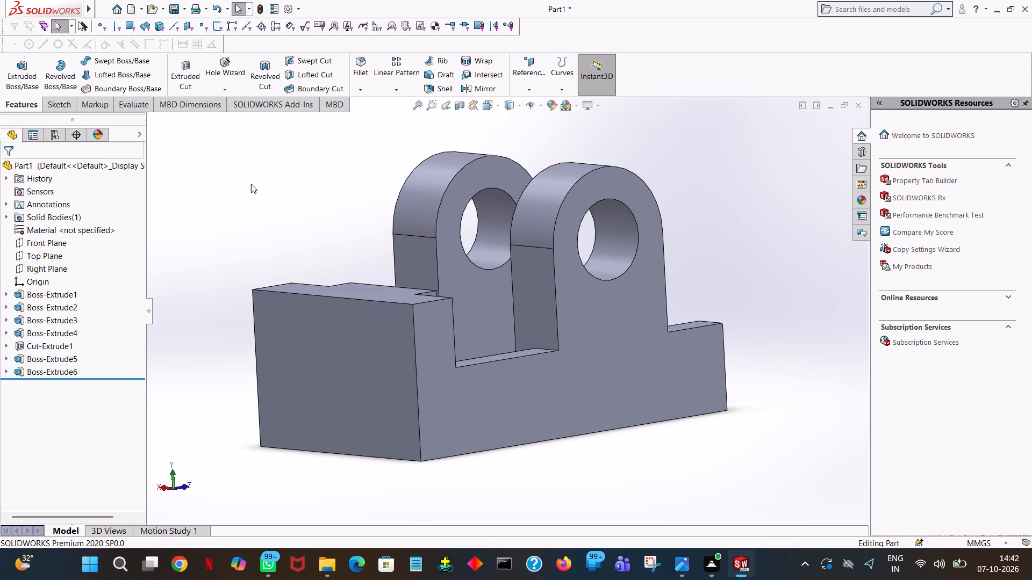
On the end wall's outer face, sketch a circle of radius 14 mm centred on the midpoint of the wall's top edge for a cut.
{"action": "middle_click_drag", "start_coordinate": [251, 185], "coordinate": [229, 238]}
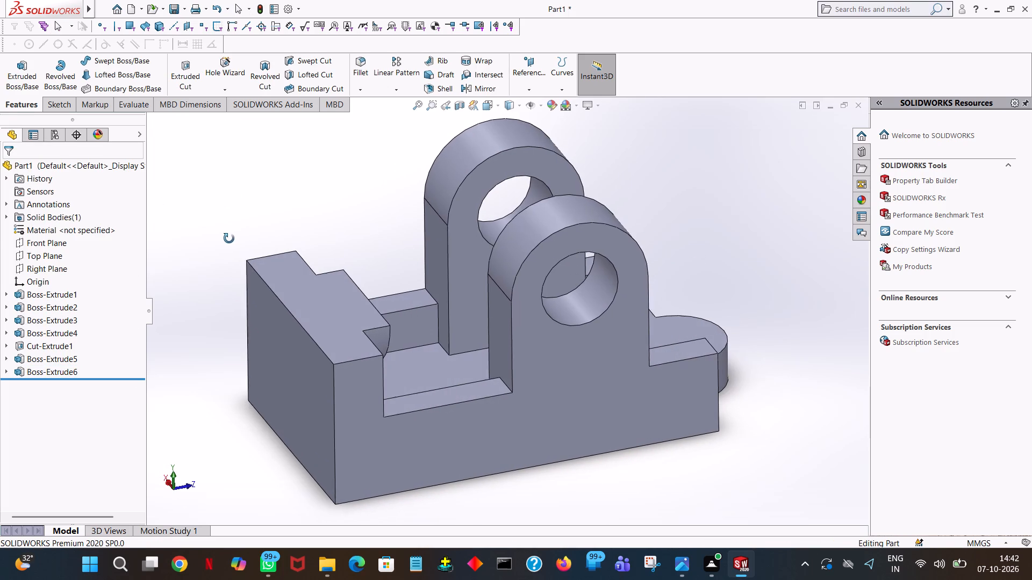
{"action": "middle_click_drag", "start_coordinate": [229, 238], "coordinate": [228, 238]}
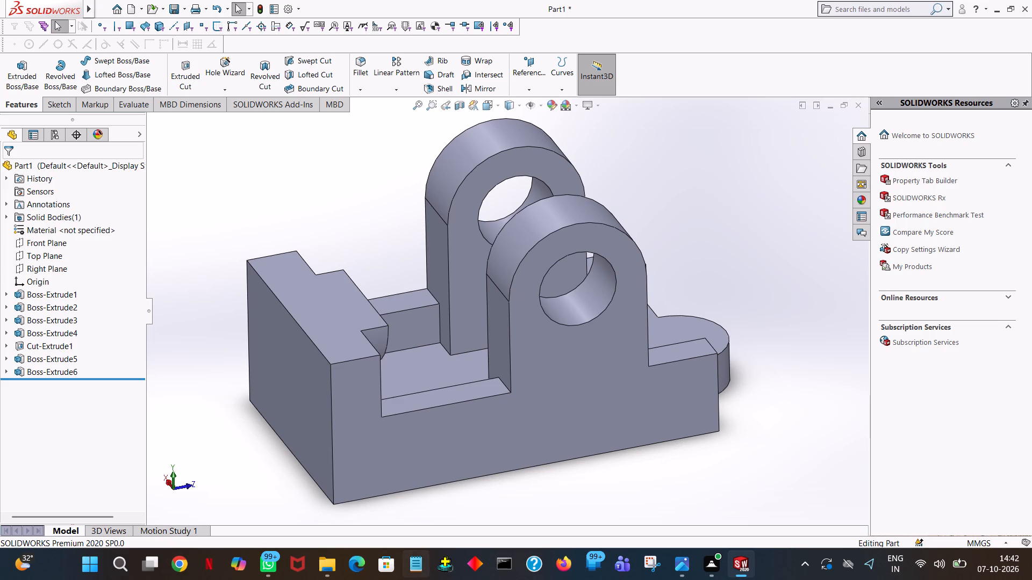
{"action": "left_click", "coordinate": [180, 76]}
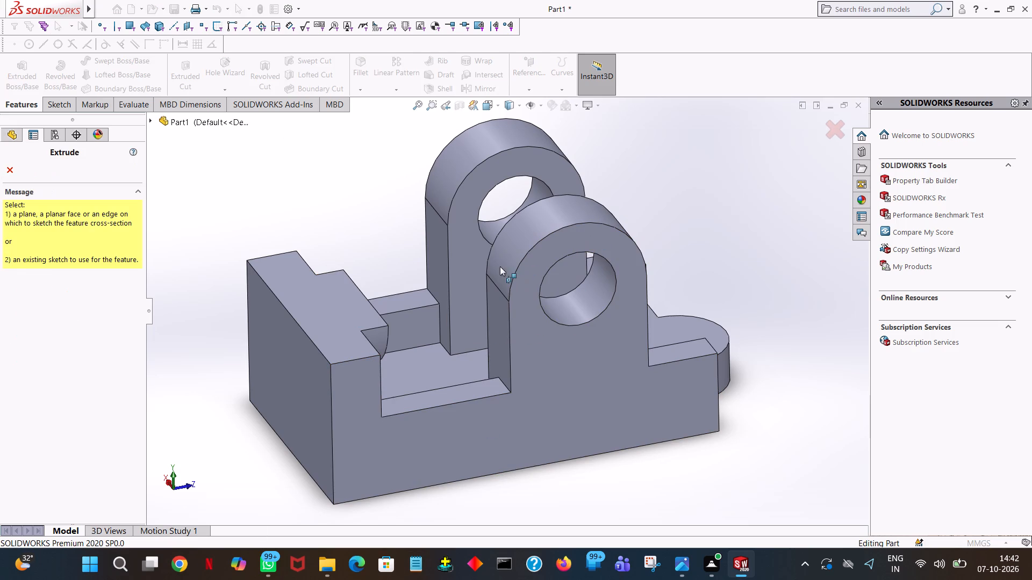
{"action": "middle_click_drag", "start_coordinate": [487, 279], "coordinate": [548, 282]}
{"action": "middle_click_drag", "start_coordinate": [569, 292], "coordinate": [487, 278]}
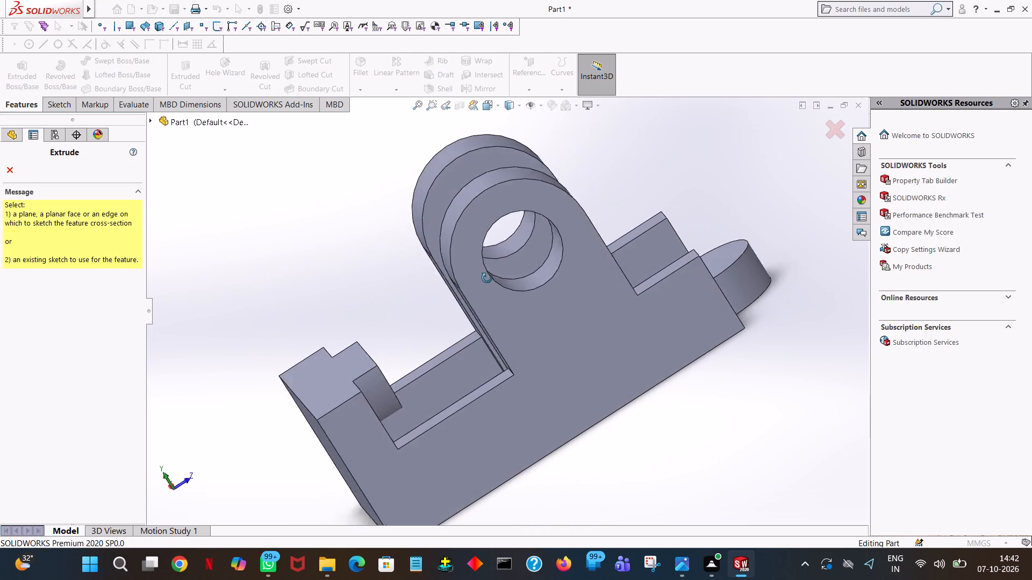
{"action": "middle_click_drag", "start_coordinate": [487, 278], "coordinate": [546, 187]}
{"action": "left_click", "coordinate": [447, 327]}
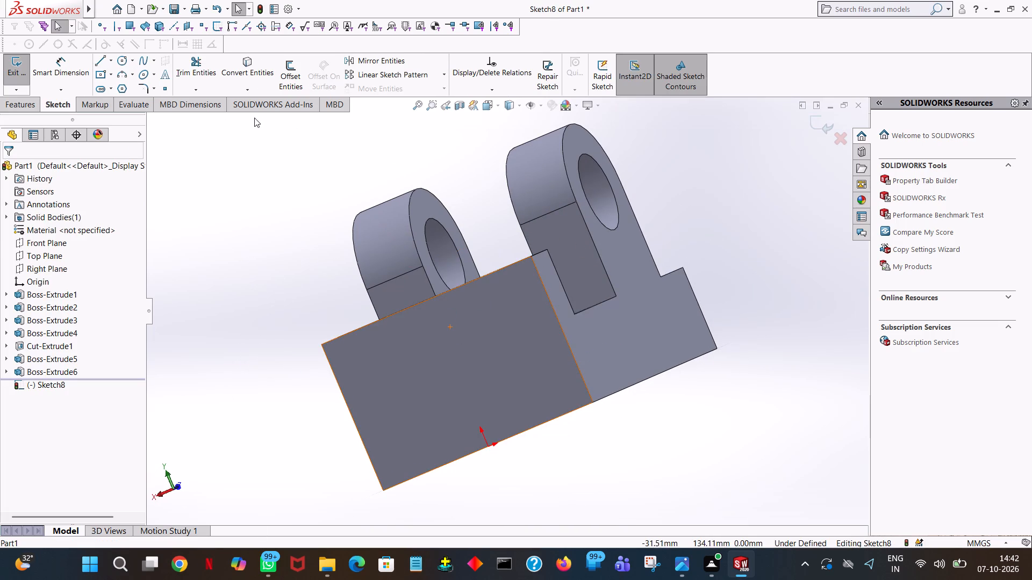
{"action": "left_click", "coordinate": [496, 105]}
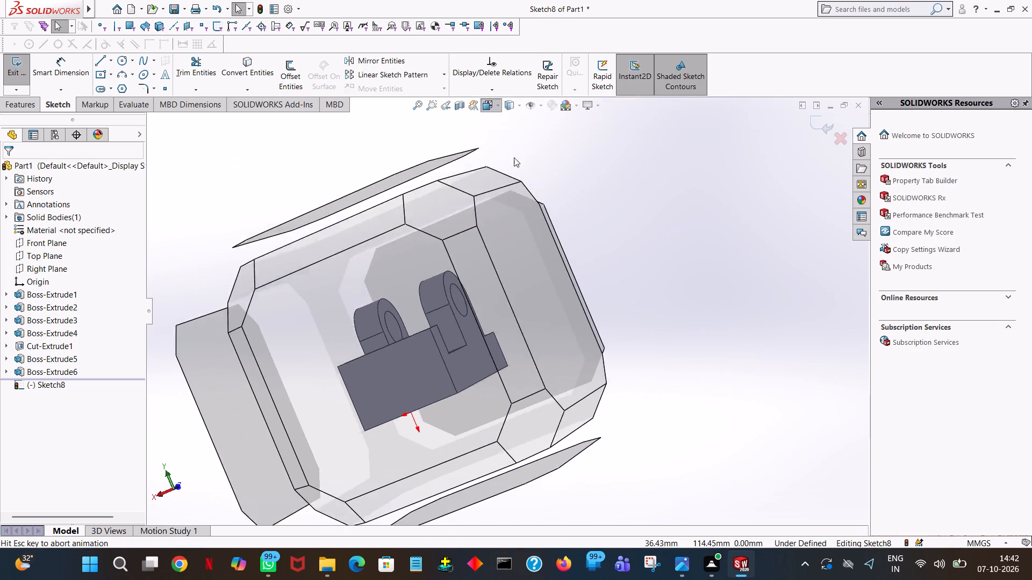
{"action": "left_click", "coordinate": [552, 164]}
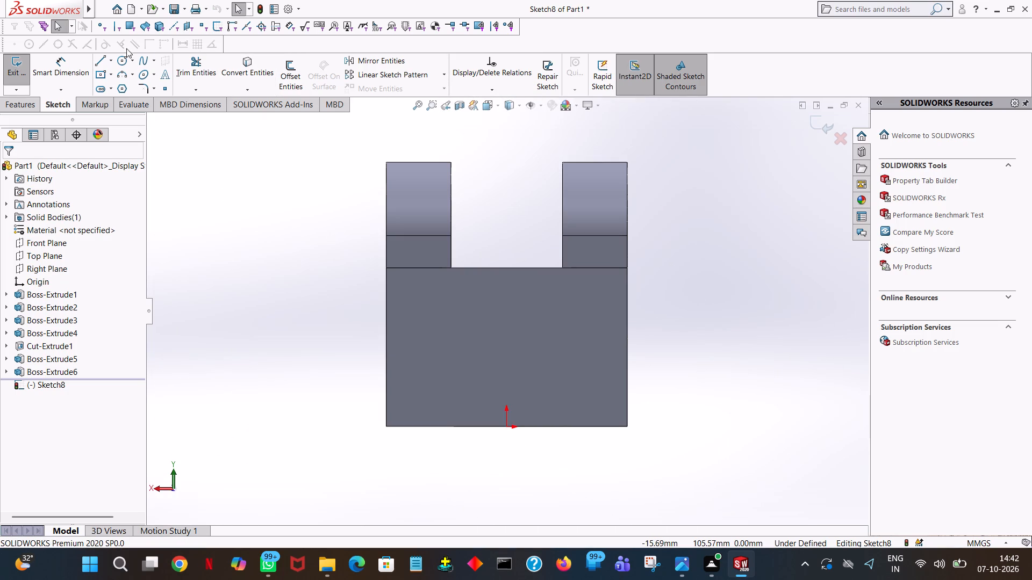
{"action": "left_click", "coordinate": [117, 61]}
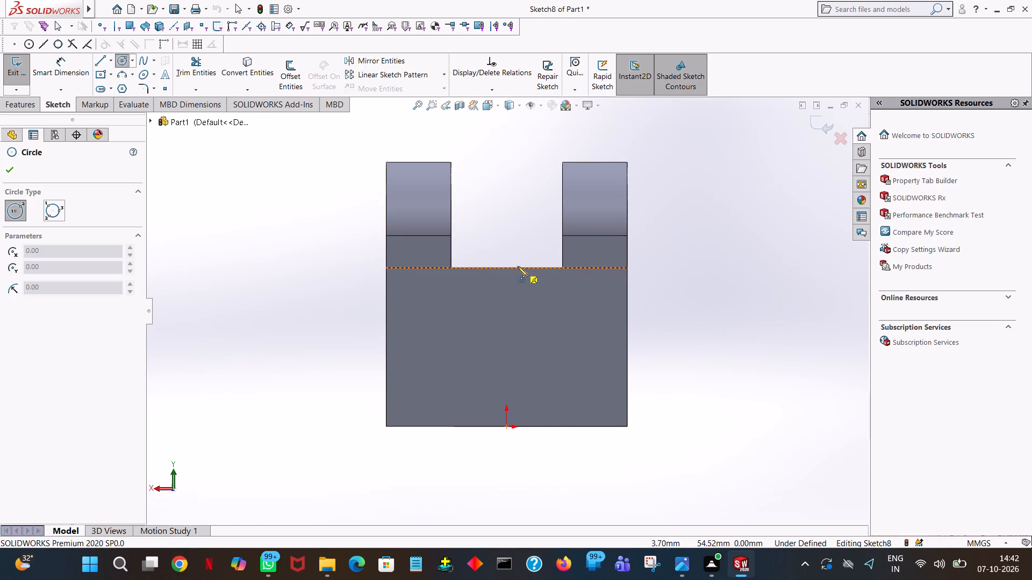
{"action": "left_click", "coordinate": [505, 266]}
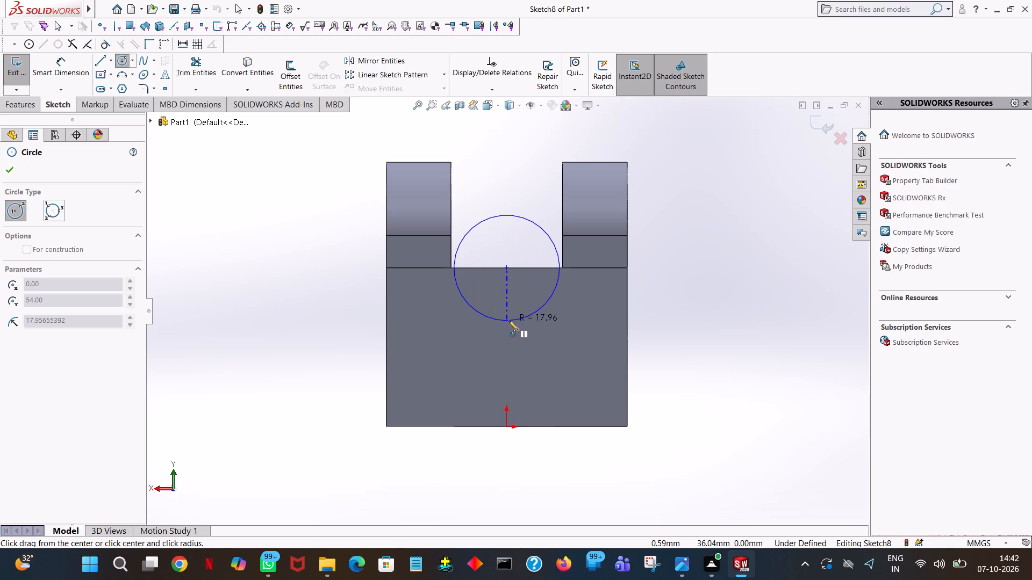
{"action": "left_click", "coordinate": [508, 321]}
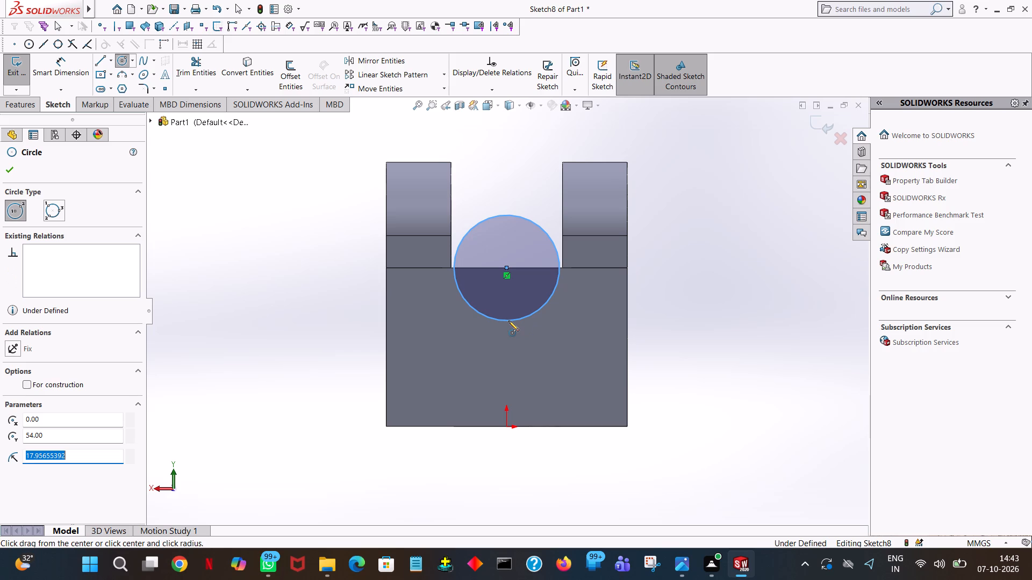
{"action": "type", "text": "14"}
{"action": "key", "text": "Return"}
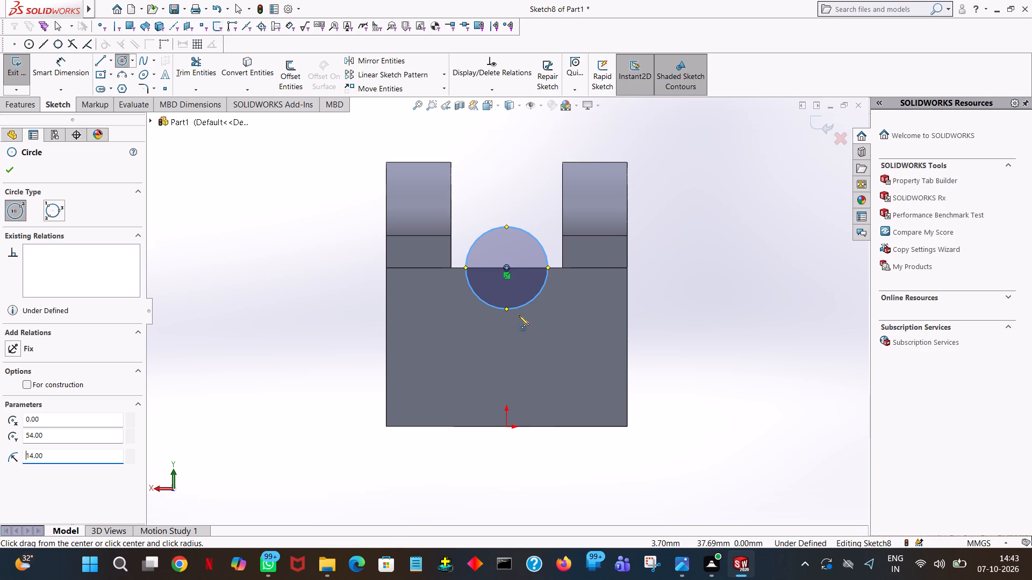
{"action": "left_click", "coordinate": [7, 172]}
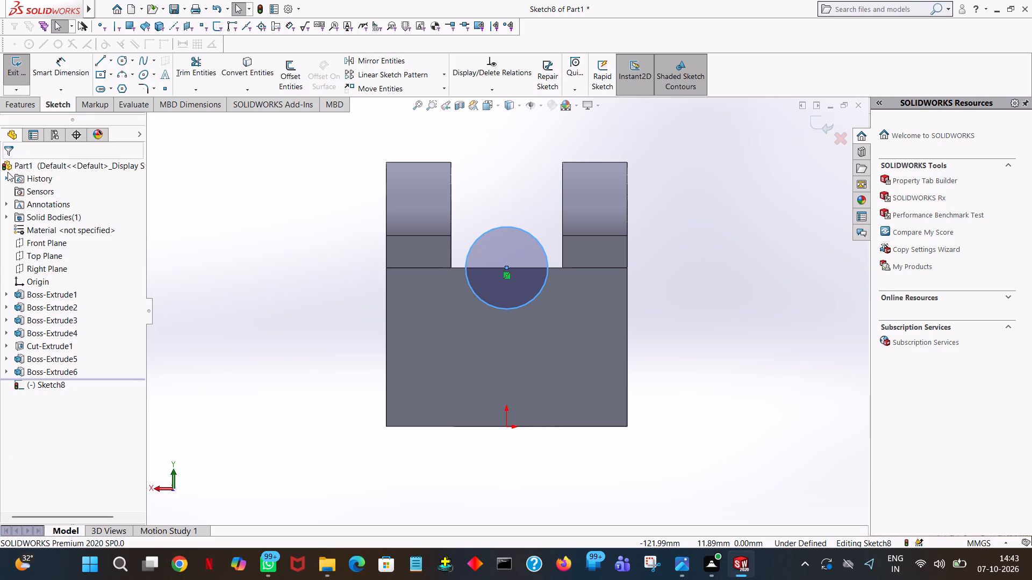
Draw a horizontal diameter line across the circle along the end wall's top edge.
{"action": "left_click", "coordinate": [101, 60]}
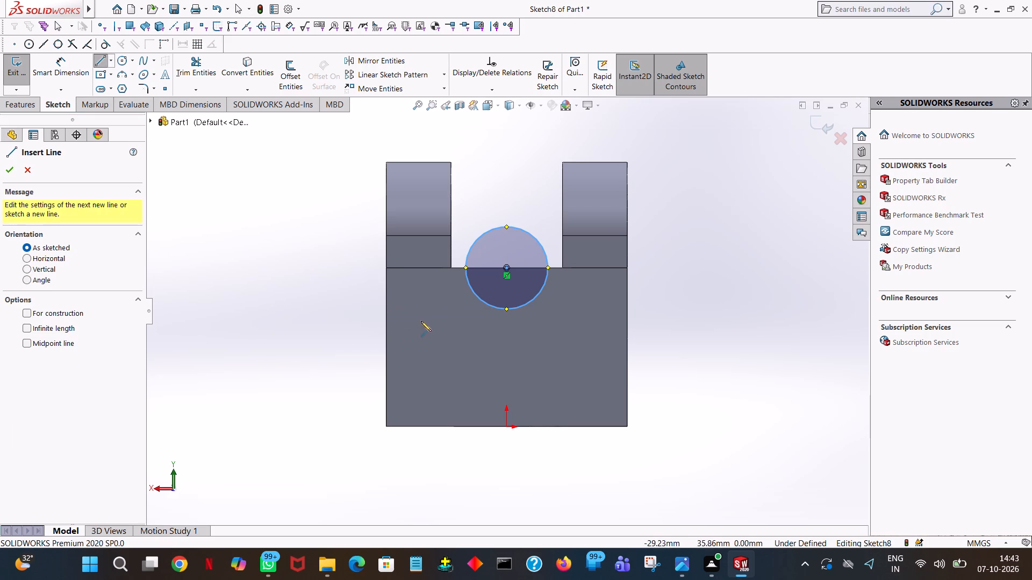
{"action": "left_click", "coordinate": [465, 267]}
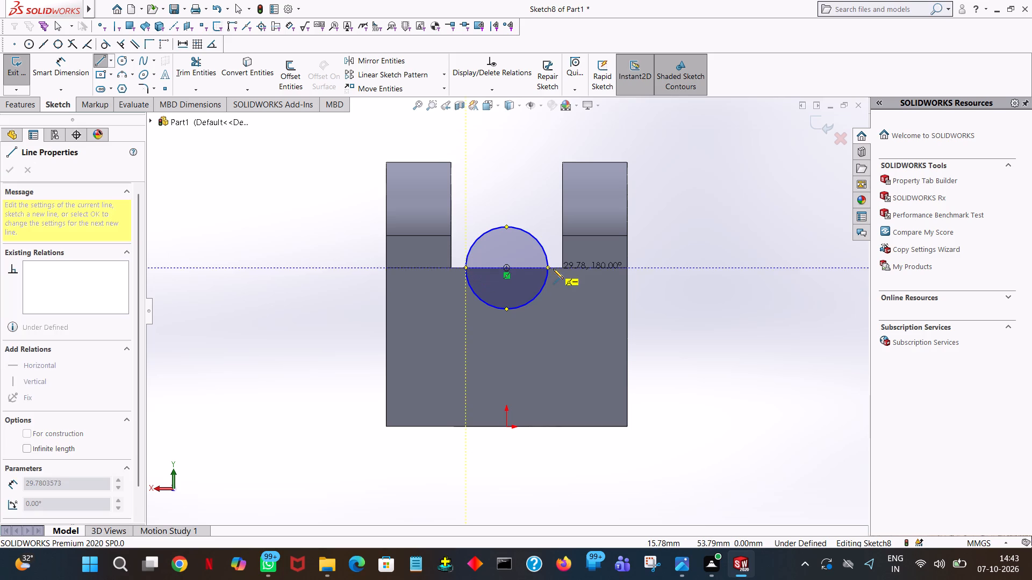
{"action": "left_click", "coordinate": [551, 268]}
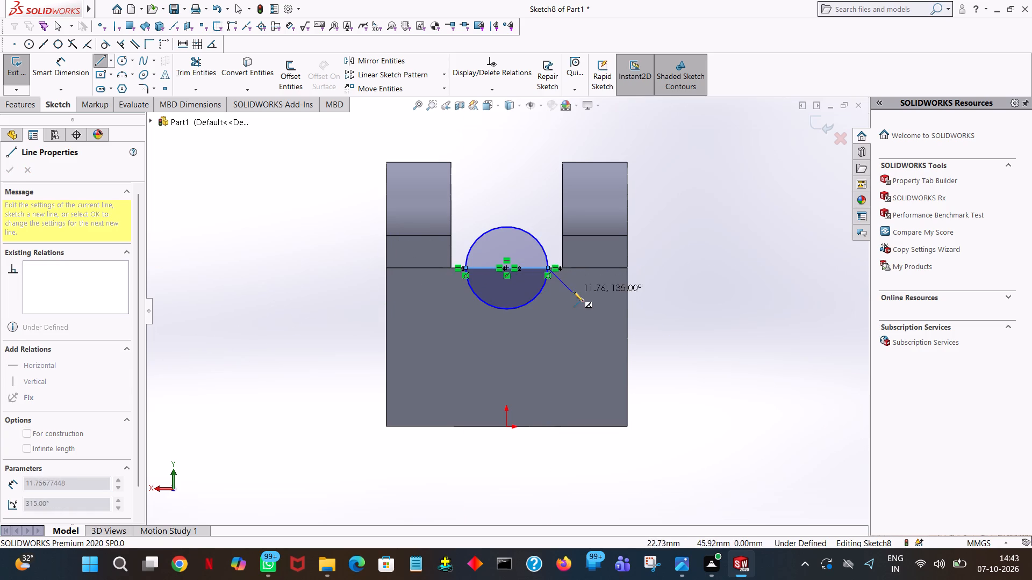
{"action": "right_click_drag", "start_coordinate": [574, 292], "coordinate": [579, 293]}
{"action": "left_click", "coordinate": [599, 298]}
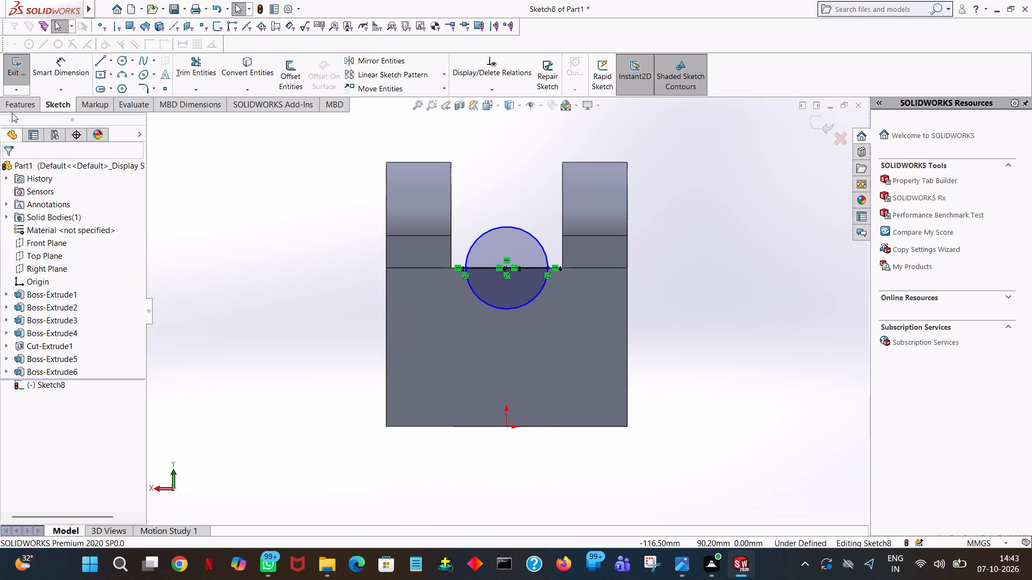
Trim away the upper half of the circle, leaving the lower semicircle closed by the diameter line.
{"action": "left_click", "coordinate": [196, 73]}
{"action": "left_click", "coordinate": [504, 228]}
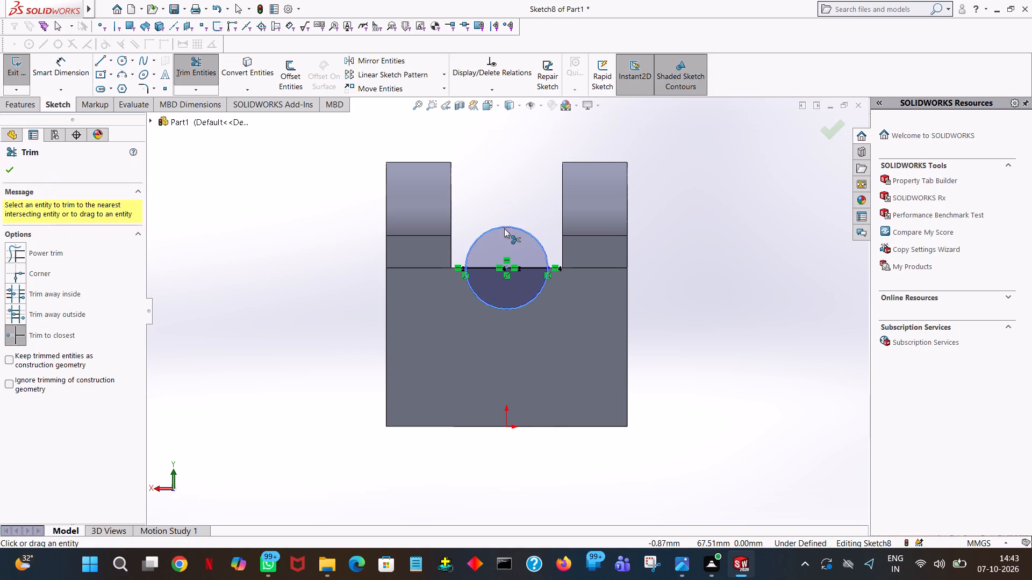
{"action": "left_click", "coordinate": [6, 173]}
Cut-extrude the semicircle as a blind cut 44 mm deep through the end wall and its semicircular boss.
{"action": "left_click", "coordinate": [20, 109]}
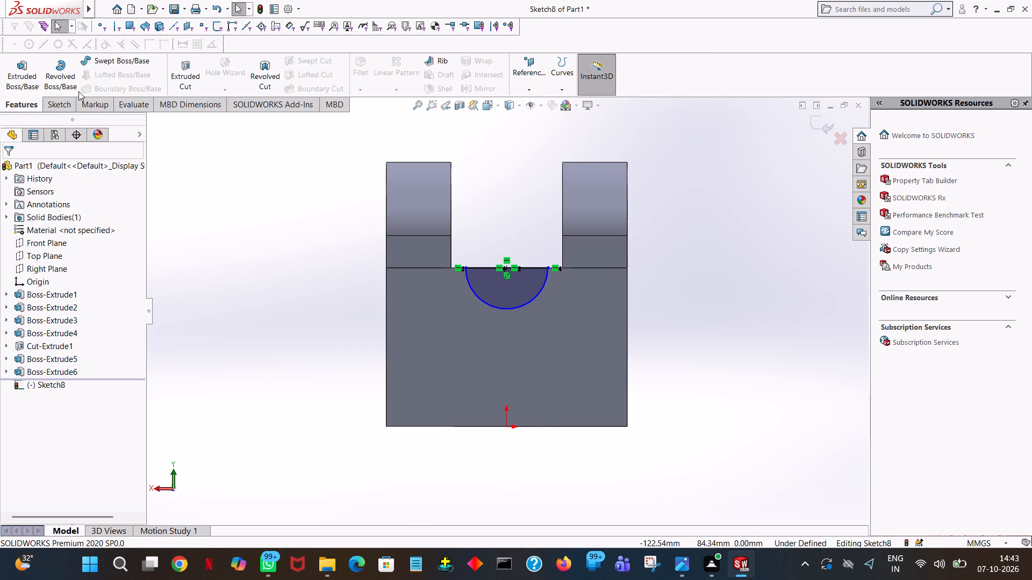
{"action": "left_click", "coordinate": [187, 81]}
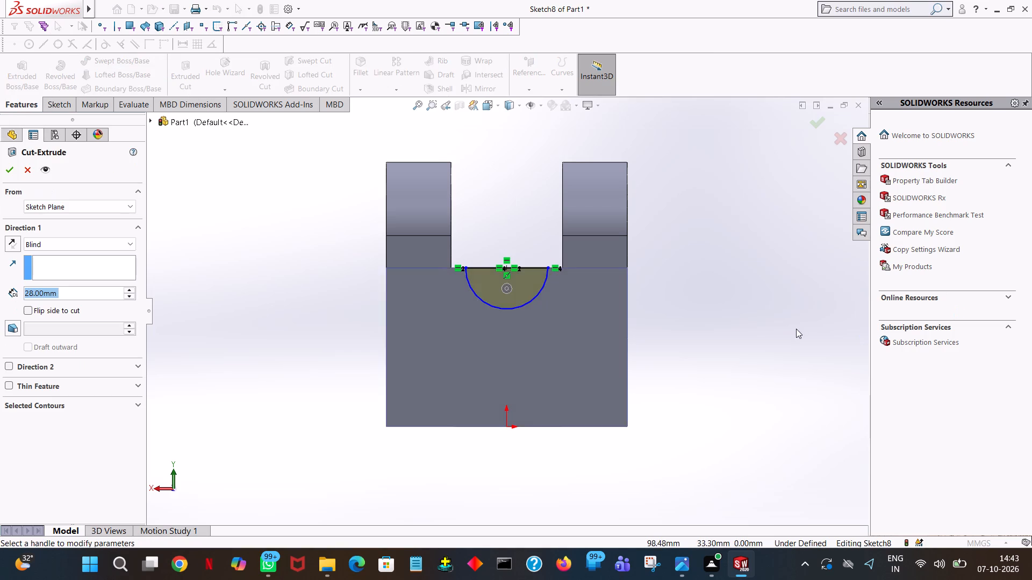
{"action": "middle_click_drag", "start_coordinate": [790, 328], "coordinate": [723, 460]}
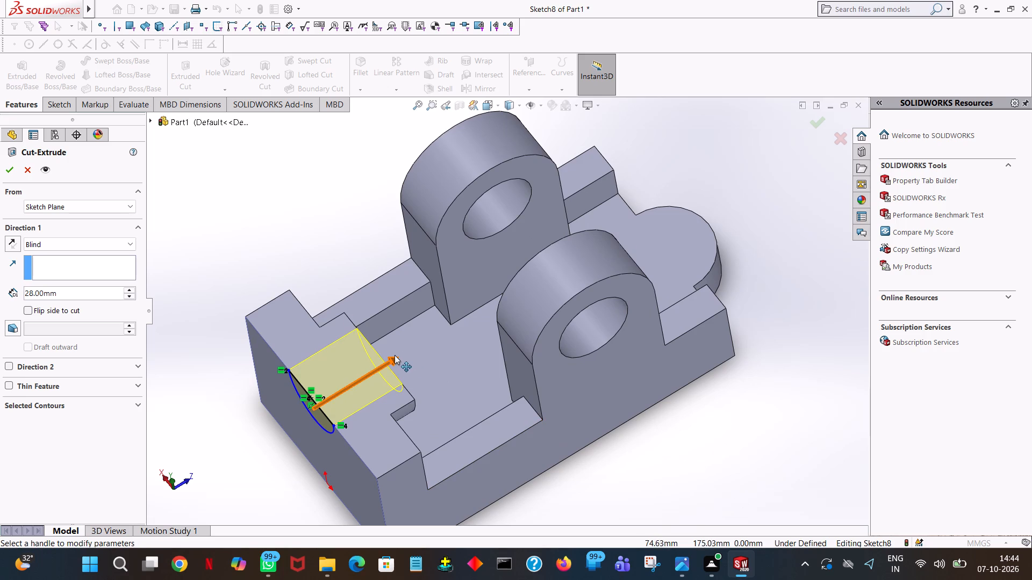
{"action": "left_click_drag", "start_coordinate": [395, 355], "coordinate": [424, 346]}
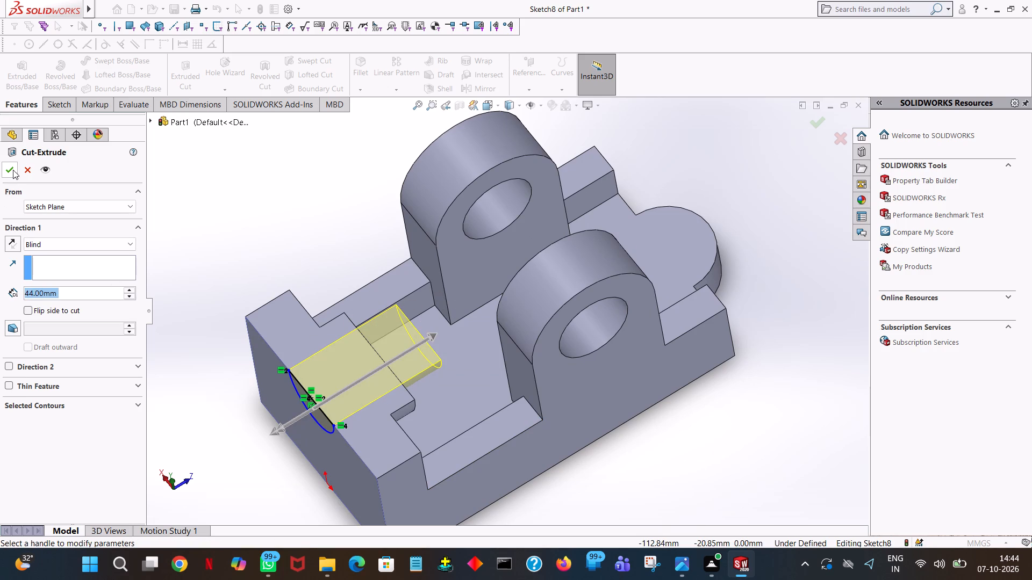
{"action": "left_click", "coordinate": [13, 170]}
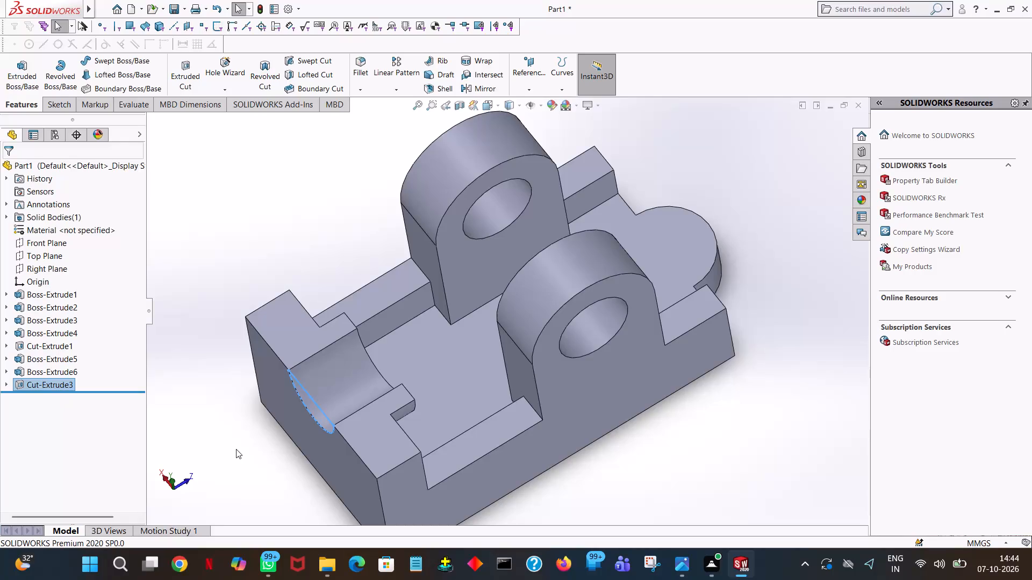
{"action": "left_click", "coordinate": [793, 448]}
On the base's floor face, sketch a circle of radius 11 mm (22/2) concentric with the rounded end tab for a cut.
{"action": "middle_click_drag", "start_coordinate": [803, 432], "coordinate": [804, 396]}
{"action": "middle_click_drag", "start_coordinate": [813, 345], "coordinate": [840, 294]}
{"action": "middle_click_drag", "start_coordinate": [852, 282], "coordinate": [831, 320]}
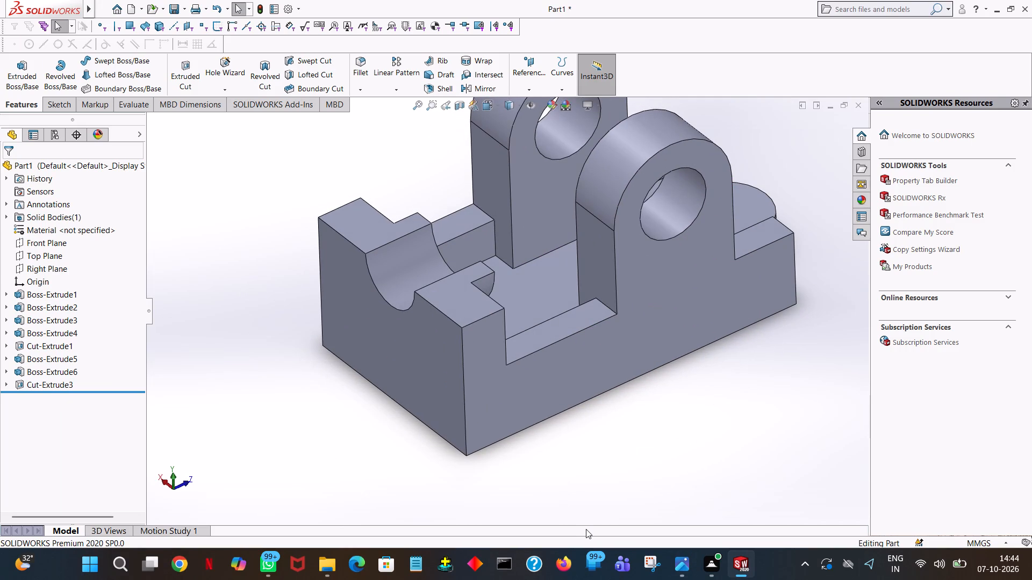
{"action": "middle_click_drag", "start_coordinate": [594, 430], "coordinate": [543, 424]}
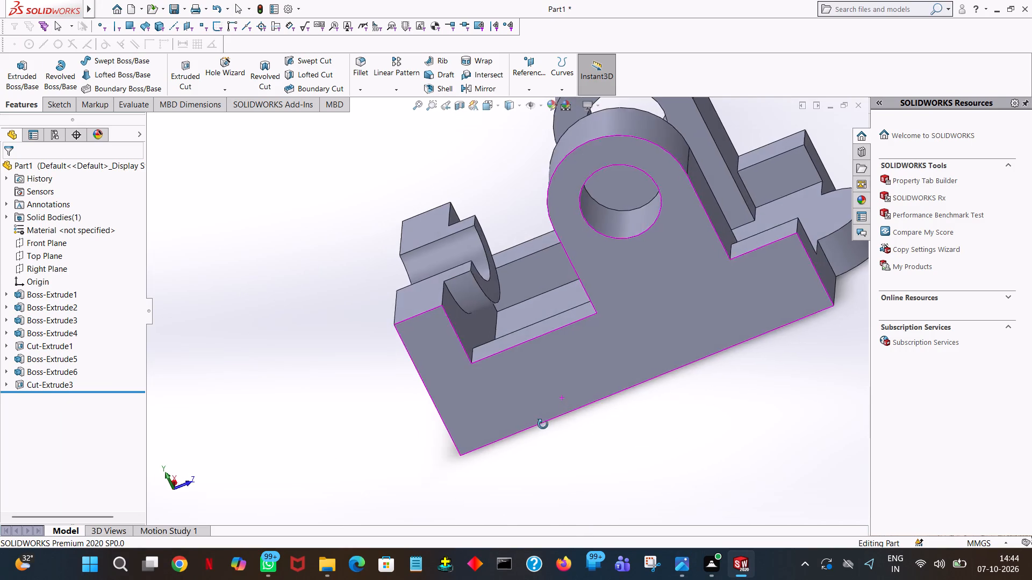
{"action": "middle_click_drag", "start_coordinate": [543, 424], "coordinate": [513, 415]}
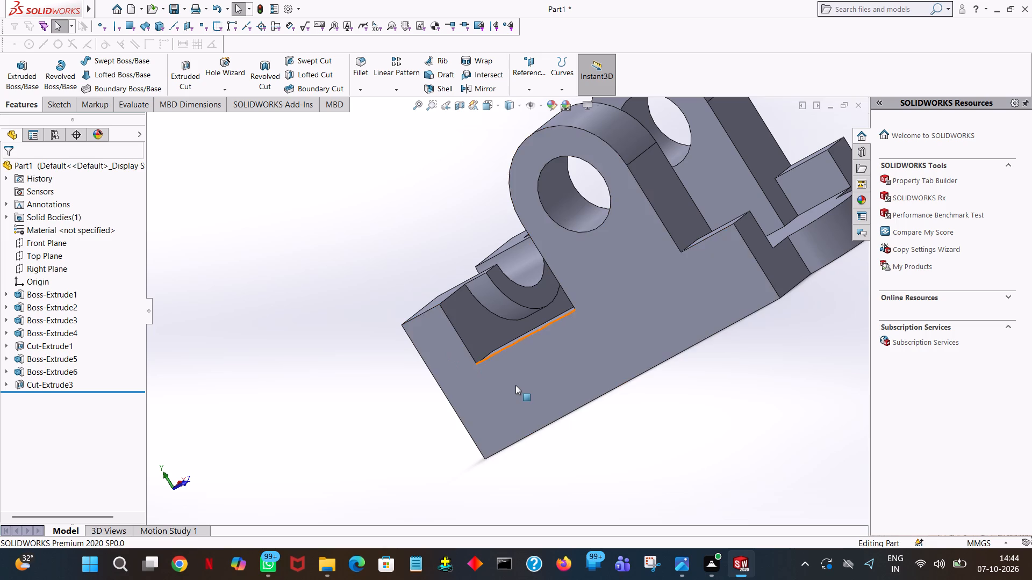
{"action": "key", "text": "ctrl+7"}
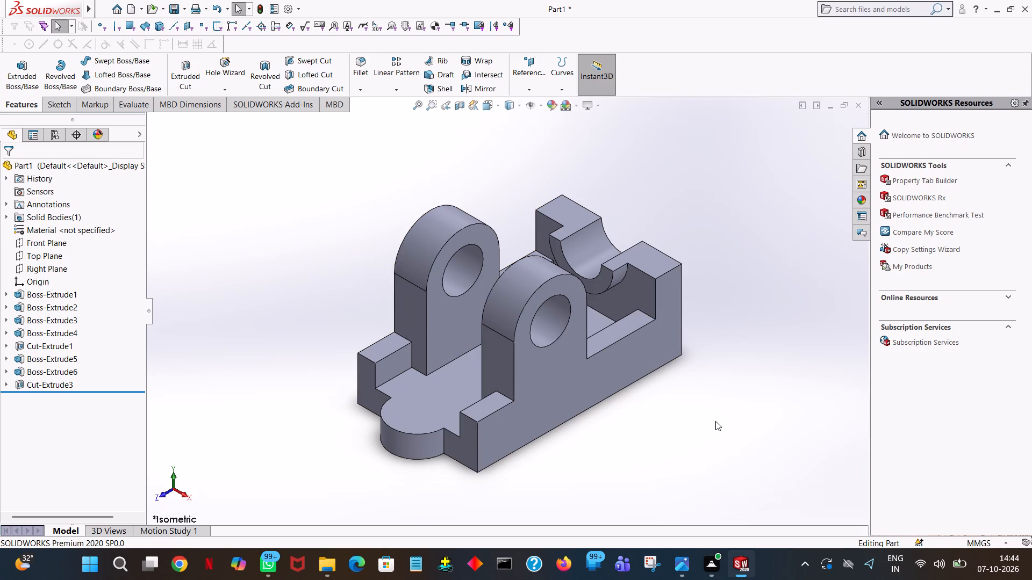
{"action": "left_click", "coordinate": [191, 78]}
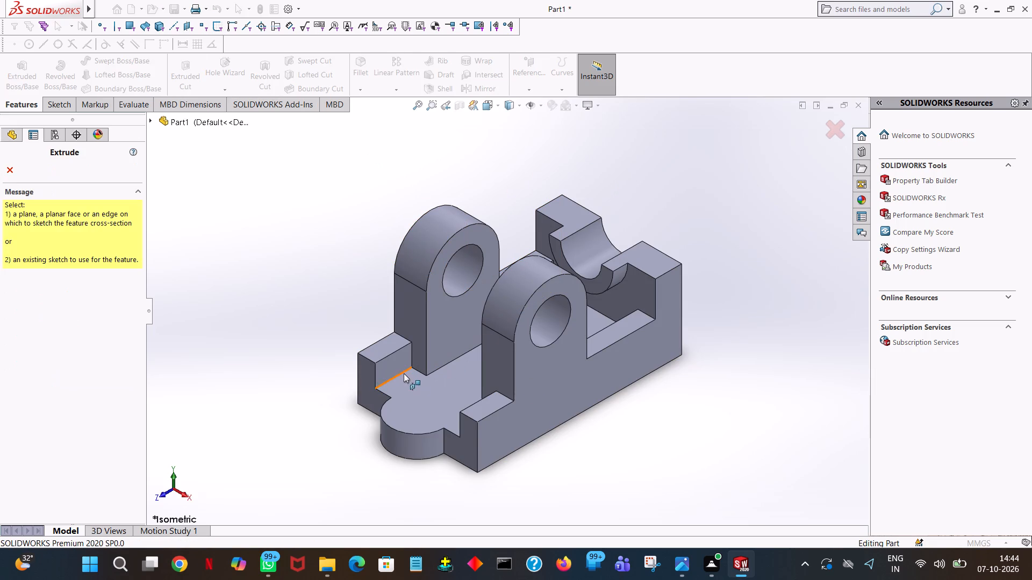
{"action": "left_click", "coordinate": [417, 409]}
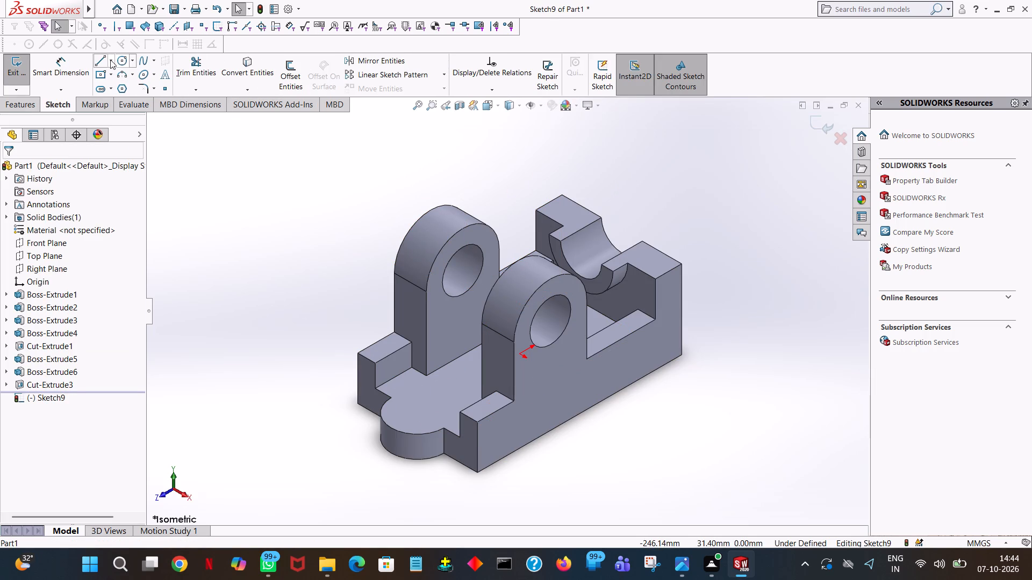
{"action": "left_click", "coordinate": [121, 60]}
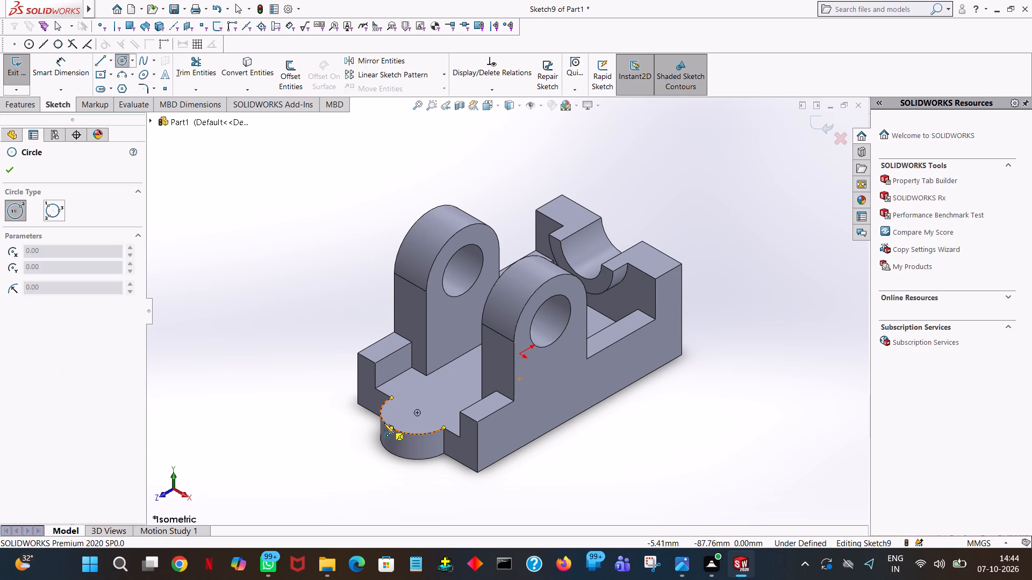
{"action": "left_click", "coordinate": [416, 412]}
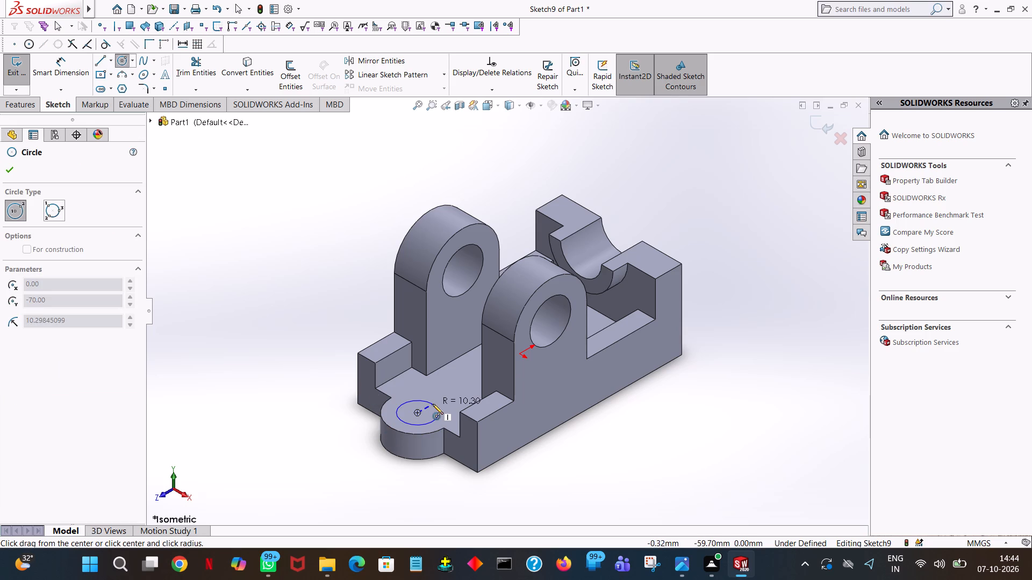
{"action": "left_click", "coordinate": [433, 404]}
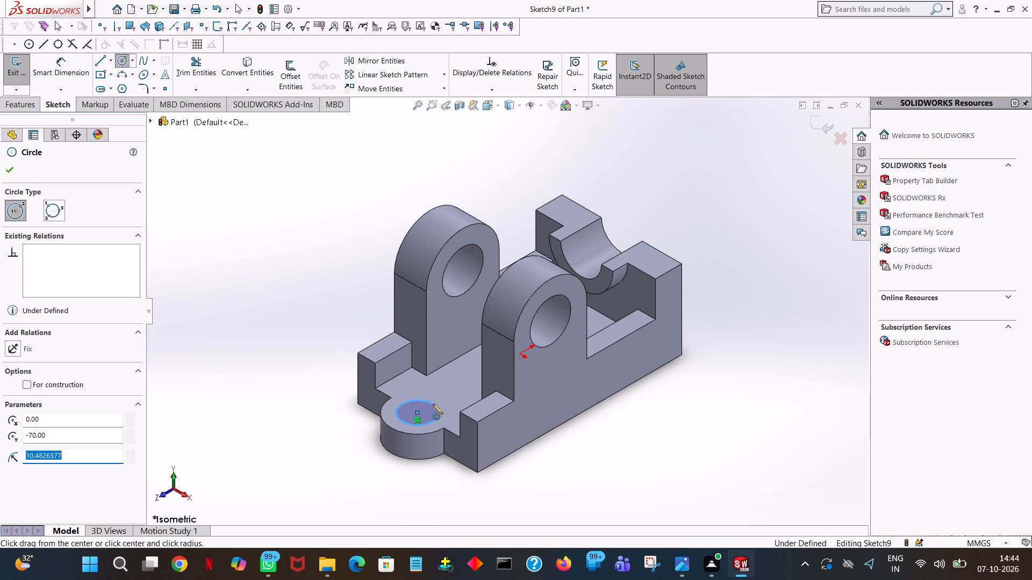
{"action": "type", "text": "22/2"}
{"action": "key", "text": "Return"}
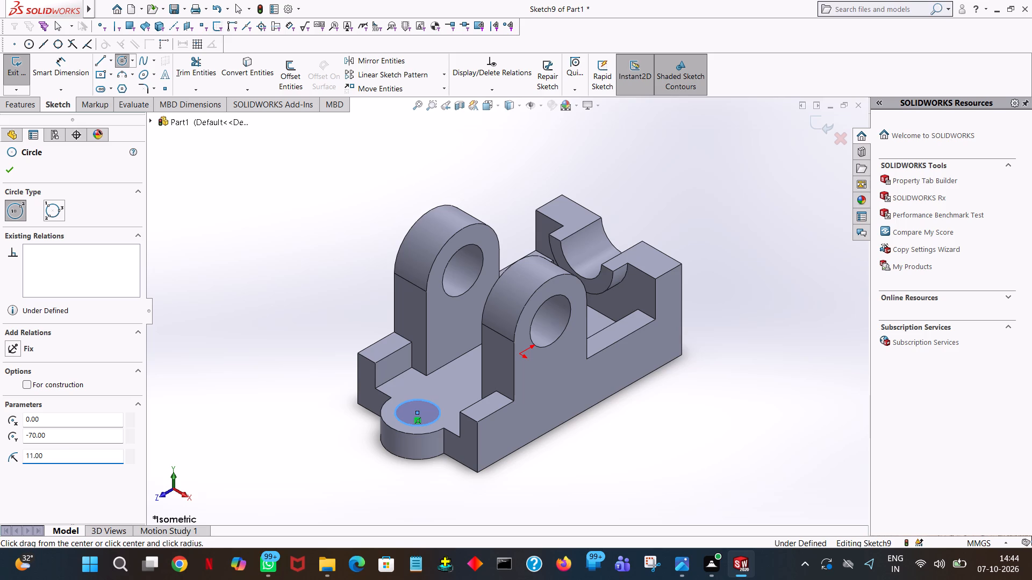
{"action": "left_click", "coordinate": [13, 172]}
Cut-extrude the circle down into the rounded end tab to make its hole, keeping the default cut settings.
{"action": "left_click", "coordinate": [29, 106]}
{"action": "left_click", "coordinate": [176, 66]}
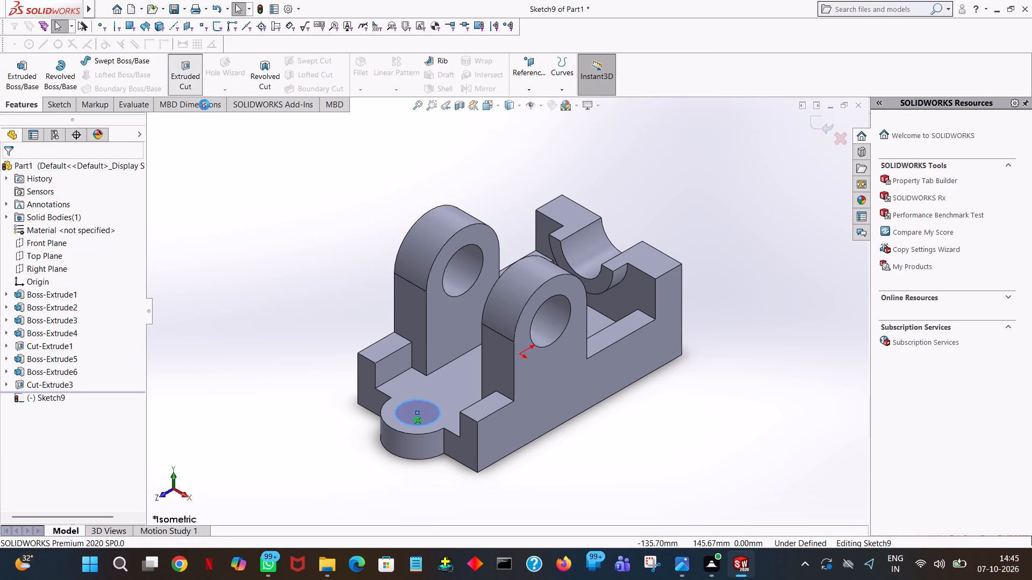
{"action": "left_click", "coordinate": [9, 169]}
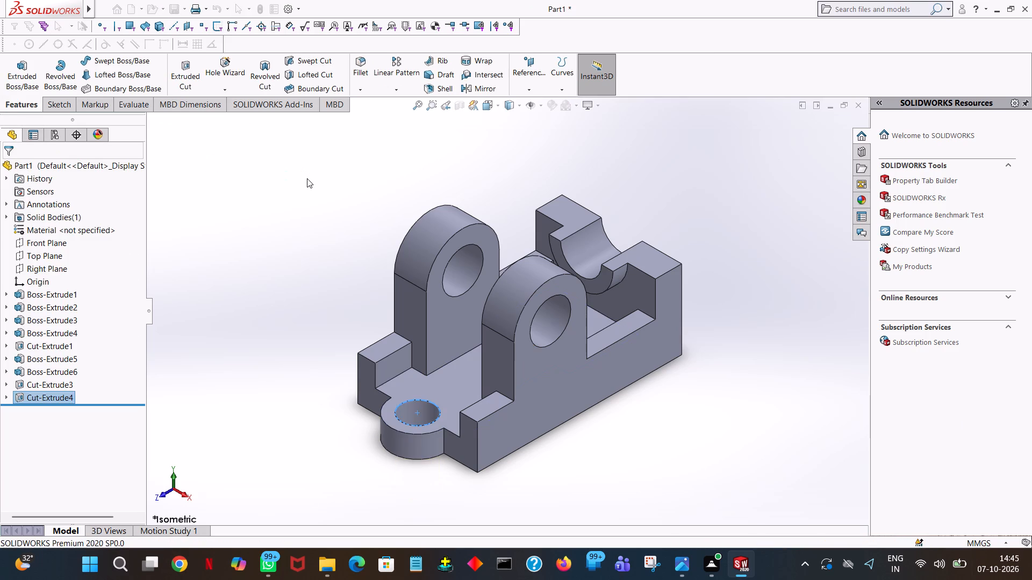
{"action": "left_click", "coordinate": [307, 178]}
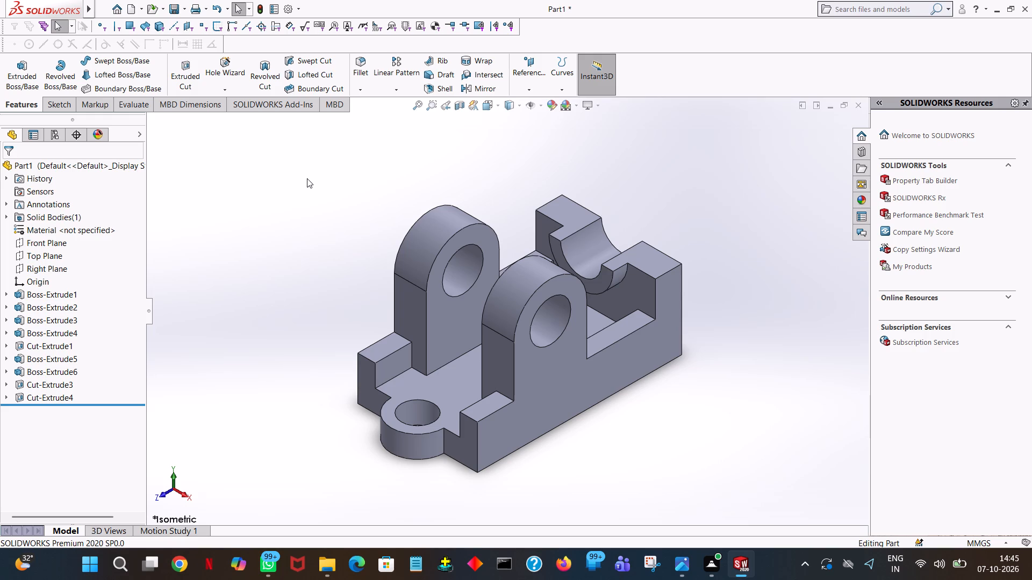
Open the color appearance of the whole solid body and try a light violet on it.
{"action": "middle_click_drag", "start_coordinate": [307, 178], "coordinate": [414, 277]}
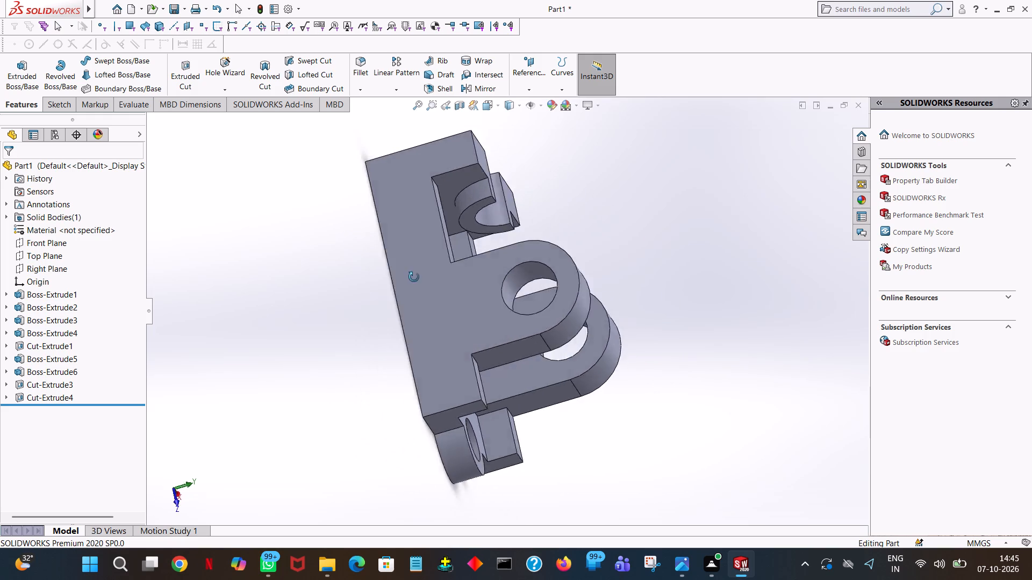
{"action": "middle_click_drag", "start_coordinate": [414, 277], "coordinate": [659, 308]}
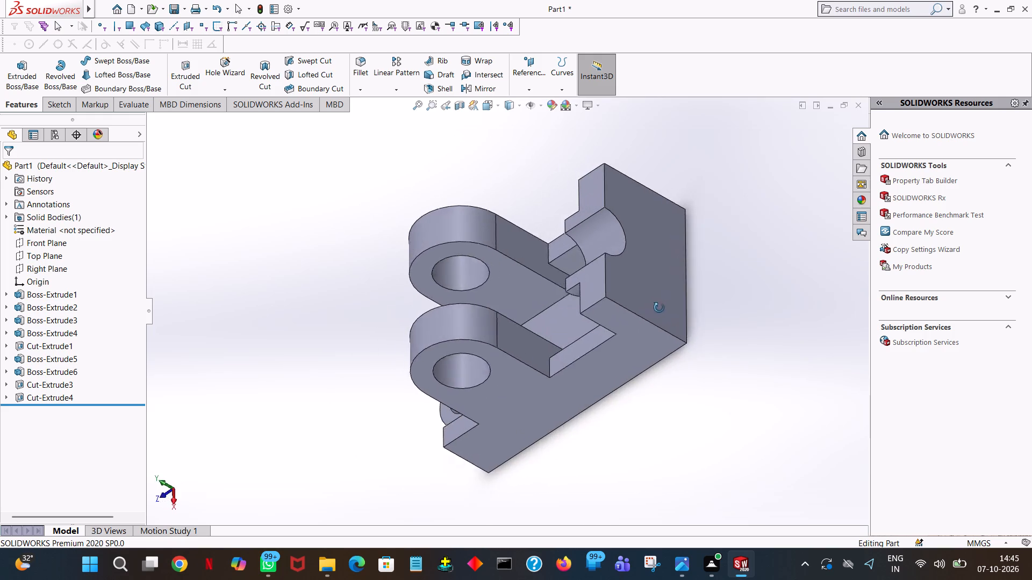
{"action": "middle_click_drag", "start_coordinate": [659, 308], "coordinate": [746, 249]}
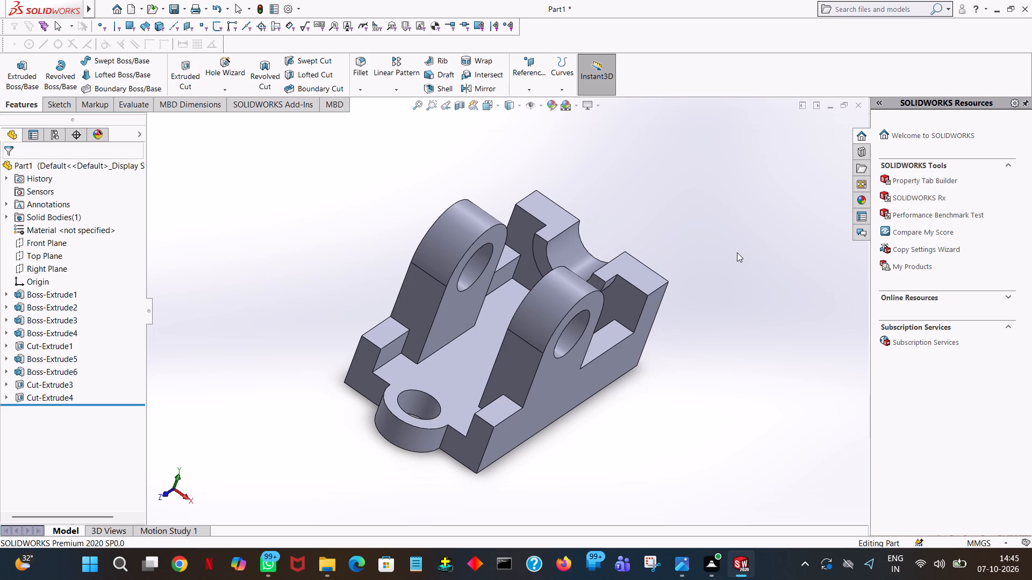
{"action": "left_click", "coordinate": [479, 352]}
{"action": "right_click", "coordinate": [479, 352]}
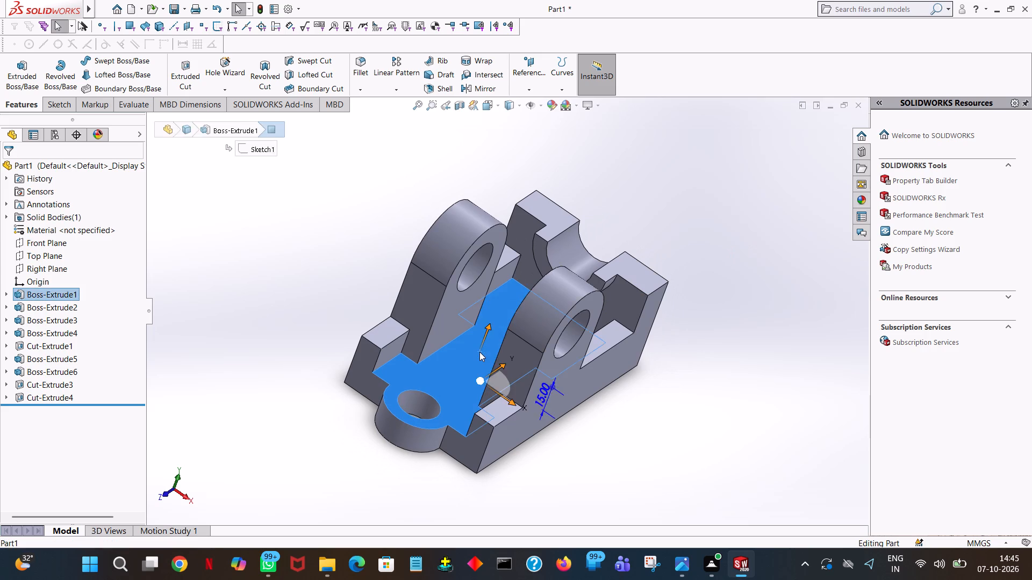
{"action": "left_click", "coordinate": [565, 296]}
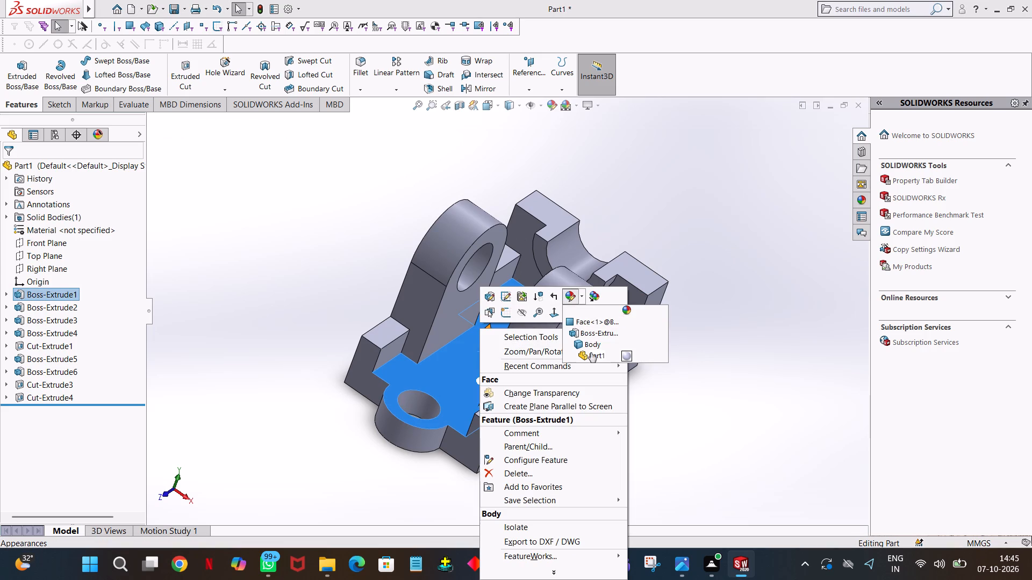
{"action": "left_click", "coordinate": [595, 344]}
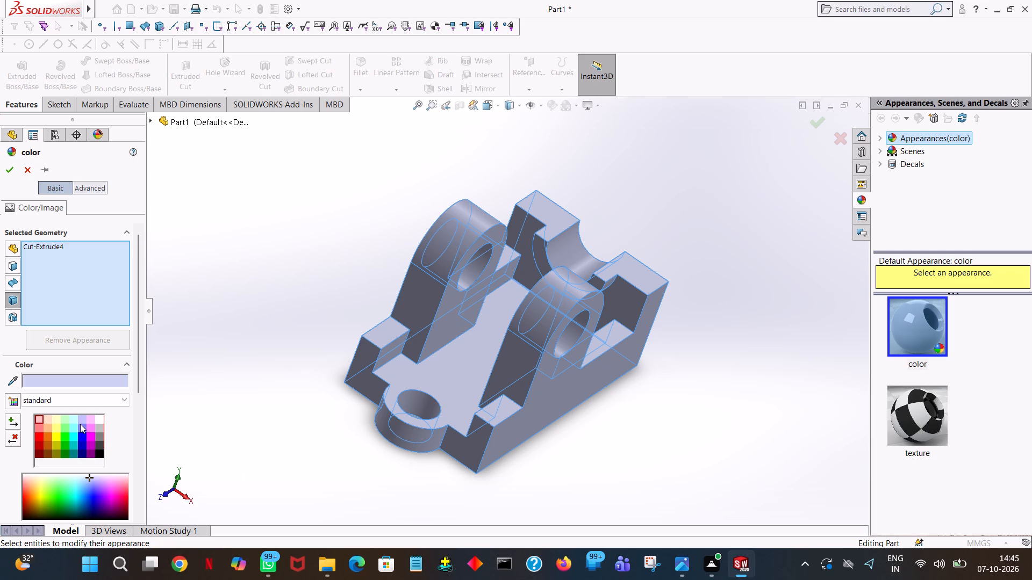
{"action": "left_click", "coordinate": [80, 418]}
{"action": "left_click", "coordinate": [628, 433]}
{"action": "middle_click_drag", "start_coordinate": [632, 432], "coordinate": [610, 401]}
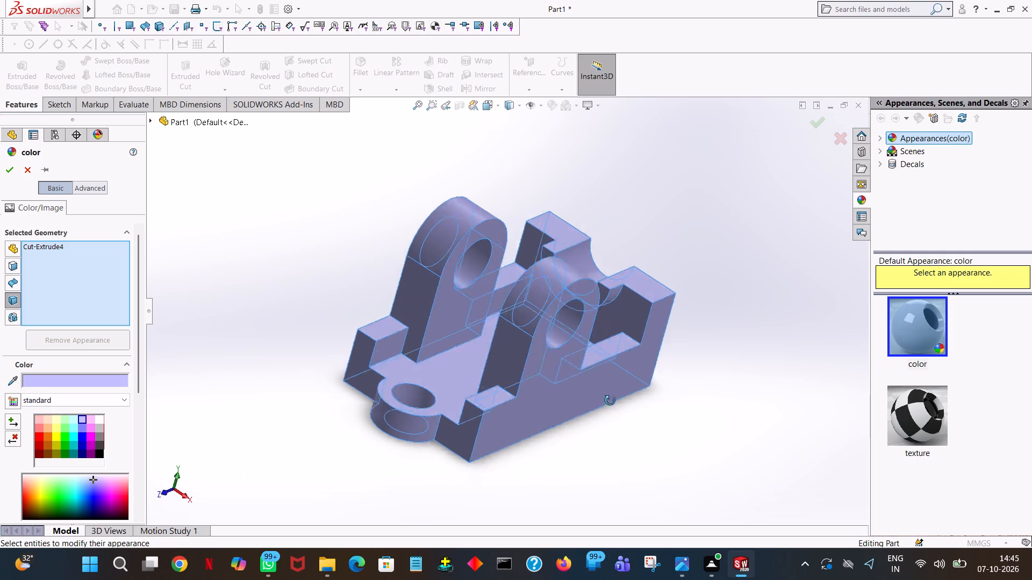
{"action": "middle_click_drag", "start_coordinate": [610, 401], "coordinate": [403, 374]}
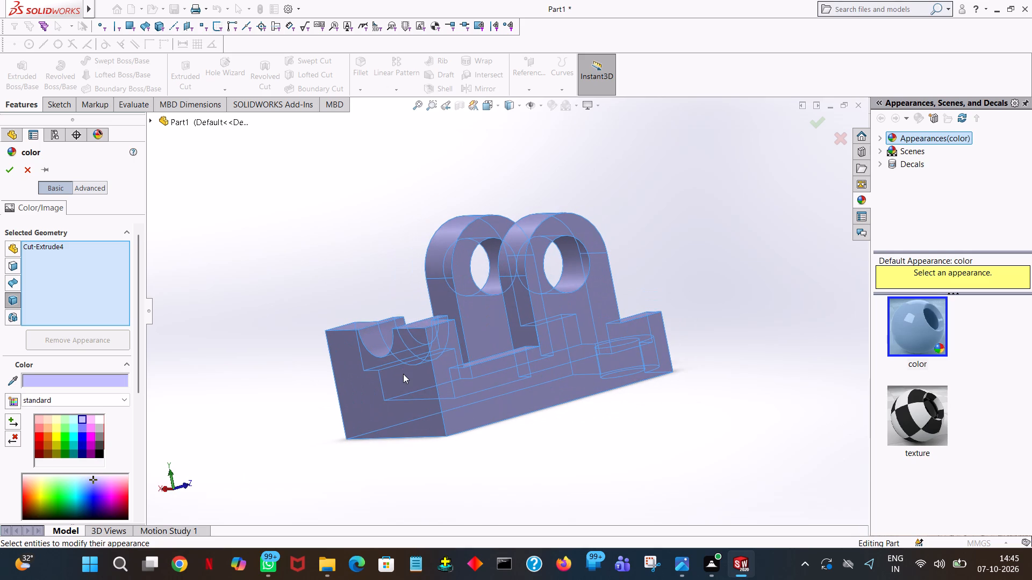
Color the whole body bright cyan, trying a pale green along the way.
{"action": "left_click", "coordinate": [67, 430]}
{"action": "left_click", "coordinate": [64, 421]}
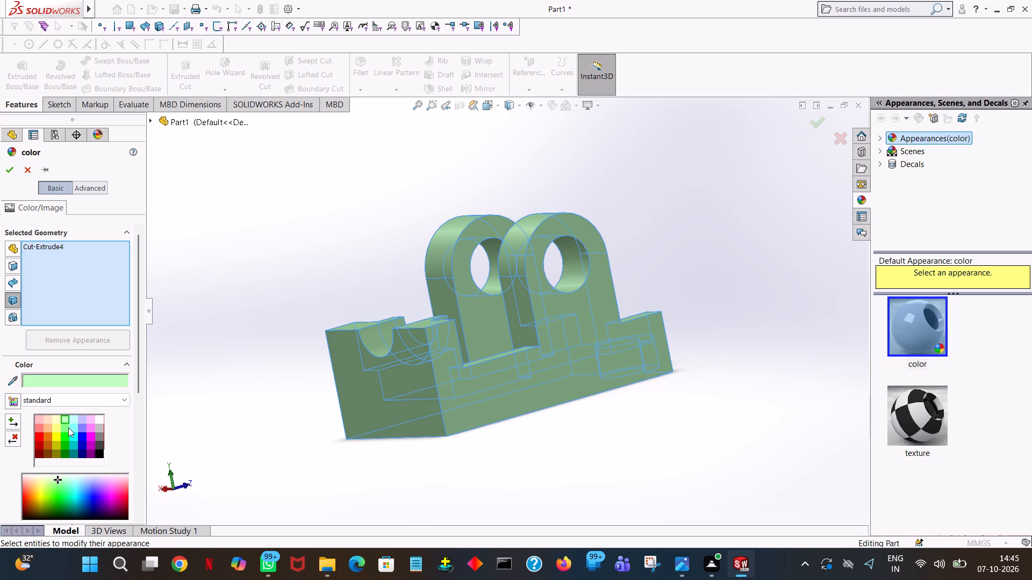
{"action": "left_click", "coordinate": [73, 427]}
{"action": "left_click", "coordinate": [74, 433]}
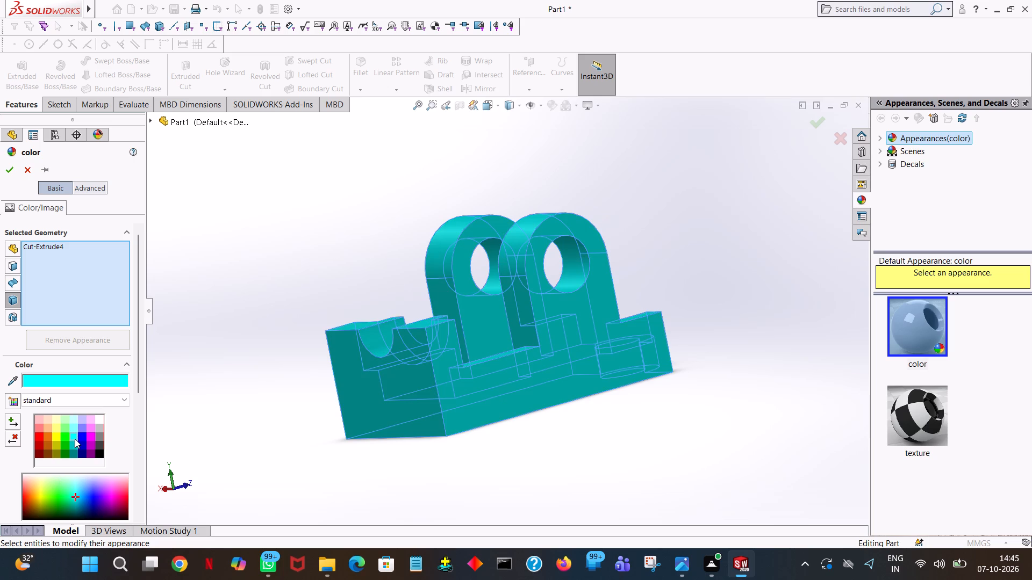
{"action": "left_click", "coordinate": [75, 439]}
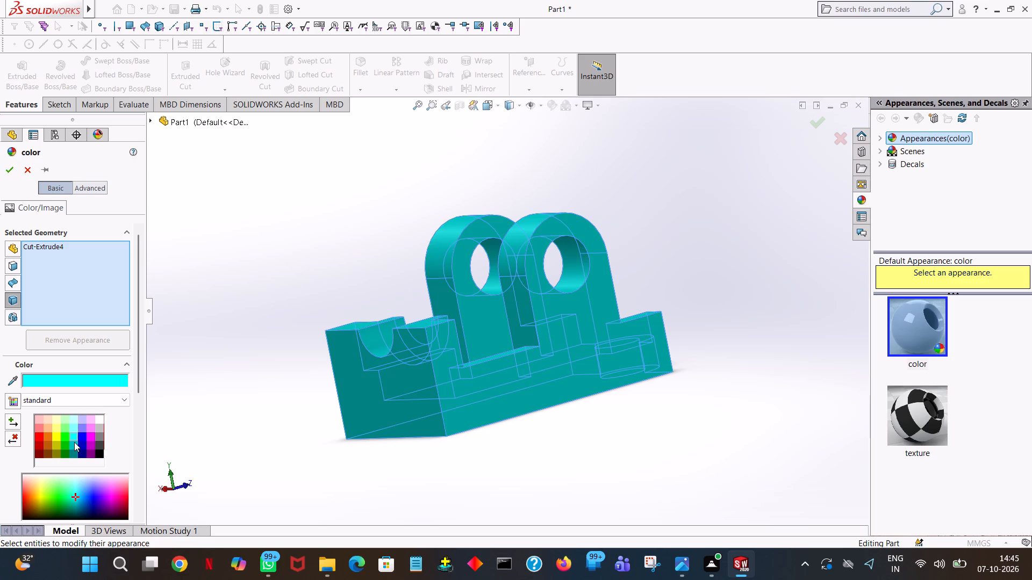
{"action": "left_click", "coordinate": [74, 442]}
{"action": "left_click", "coordinate": [72, 439]}
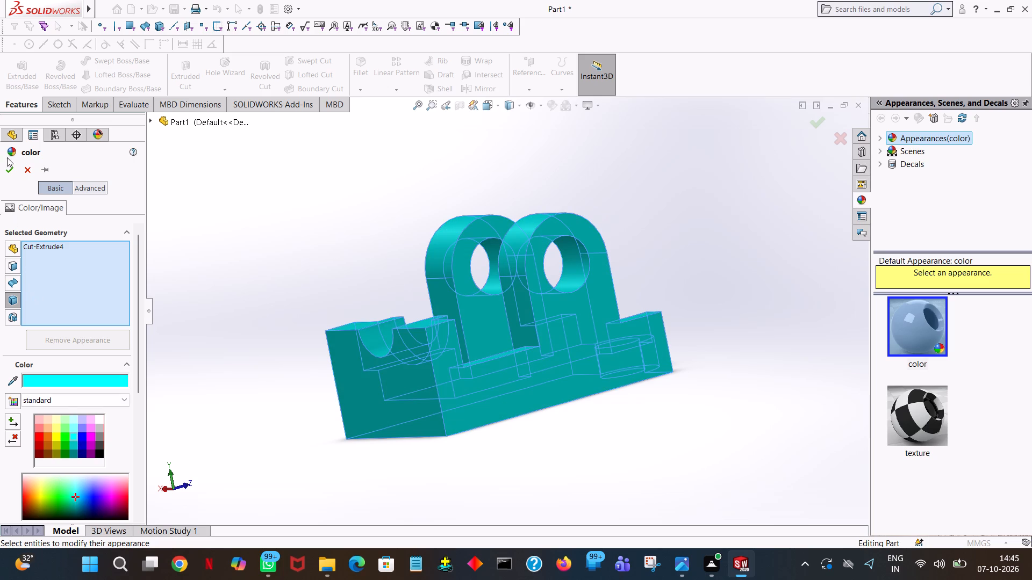
{"action": "left_click", "coordinate": [3, 169]}
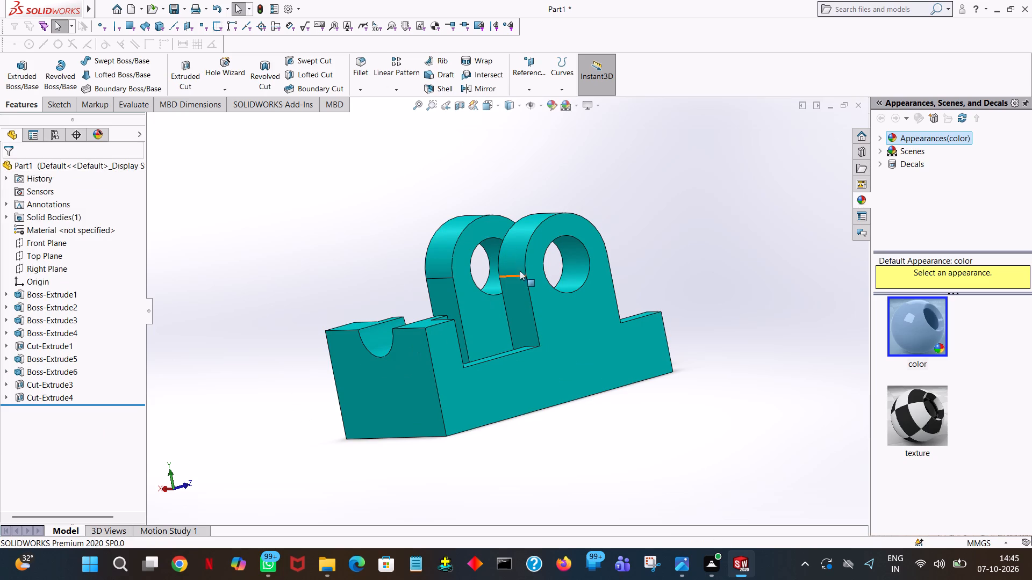
Try the checkered texture on the inner face of one lug's 28 mm hole, and replace it with the plain color appearance.
{"action": "middle_click_drag", "start_coordinate": [529, 267], "coordinate": [551, 402]}
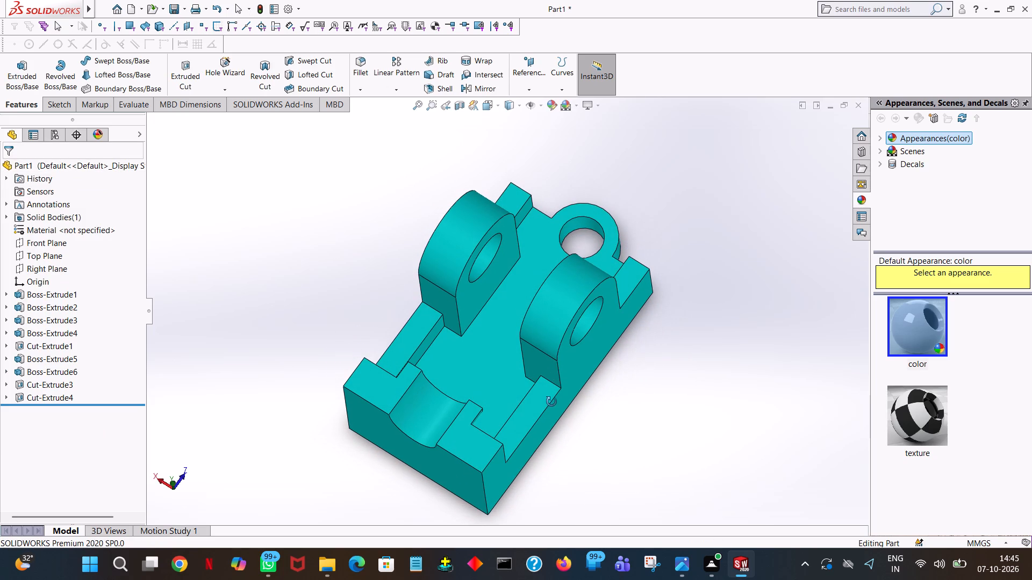
{"action": "middle_click_drag", "start_coordinate": [551, 402], "coordinate": [512, 308]}
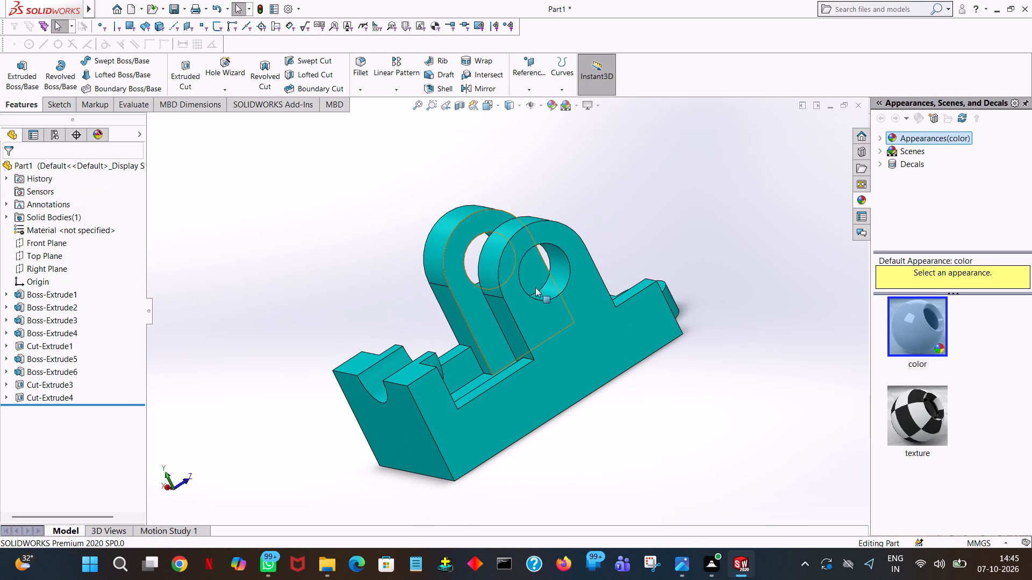
{"action": "left_click", "coordinate": [555, 279]}
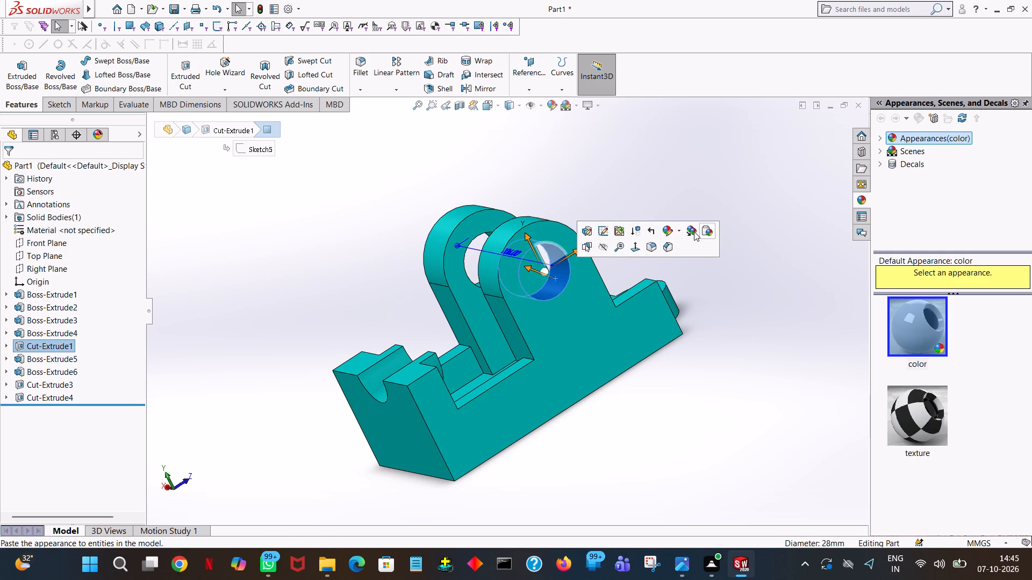
{"action": "left_click", "coordinate": [694, 231]}
{"action": "left_click", "coordinate": [564, 271]}
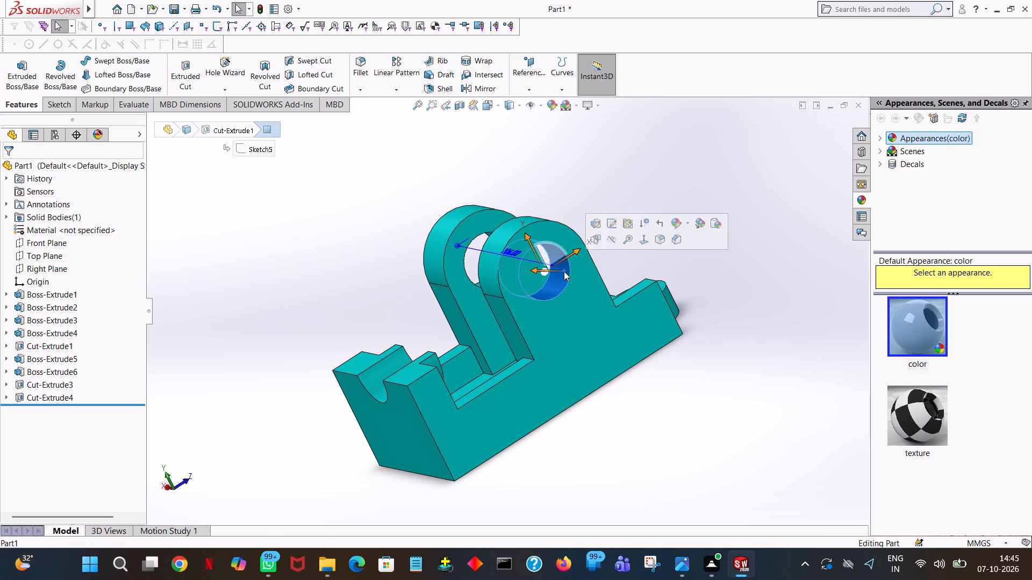
{"action": "left_click", "coordinate": [678, 224]}
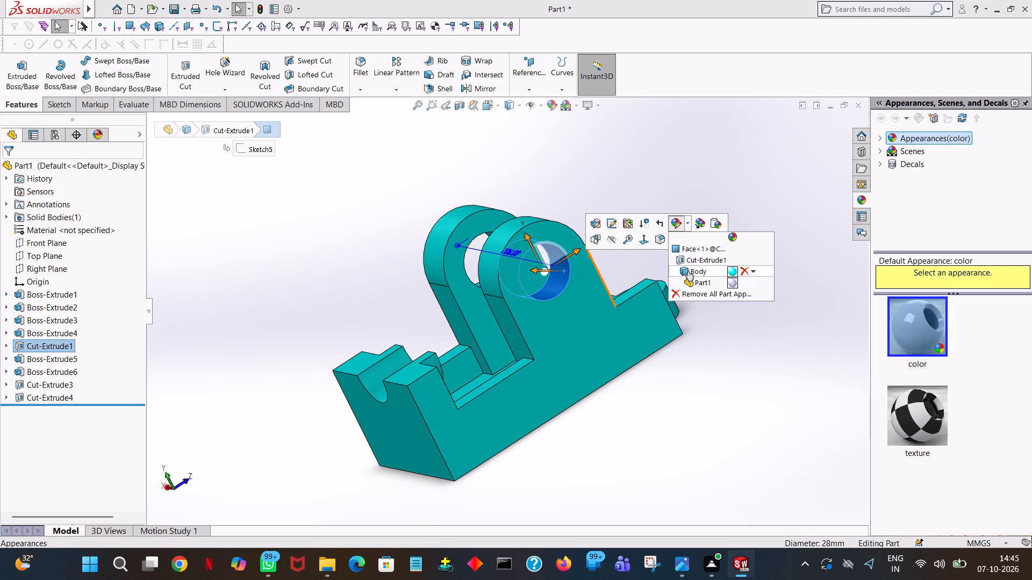
{"action": "left_click", "coordinate": [687, 253]}
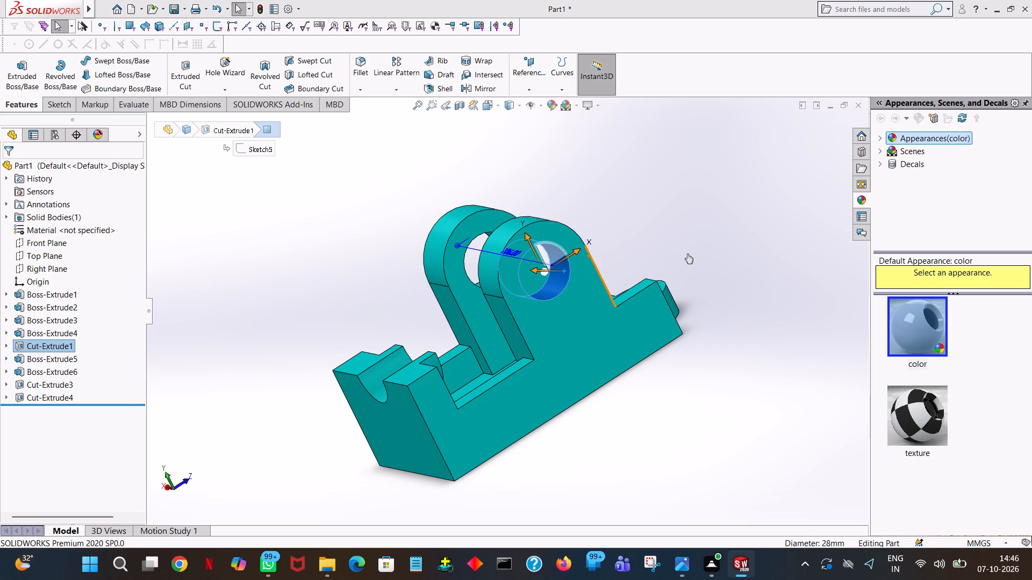
{"action": "left_click", "coordinate": [942, 401]}
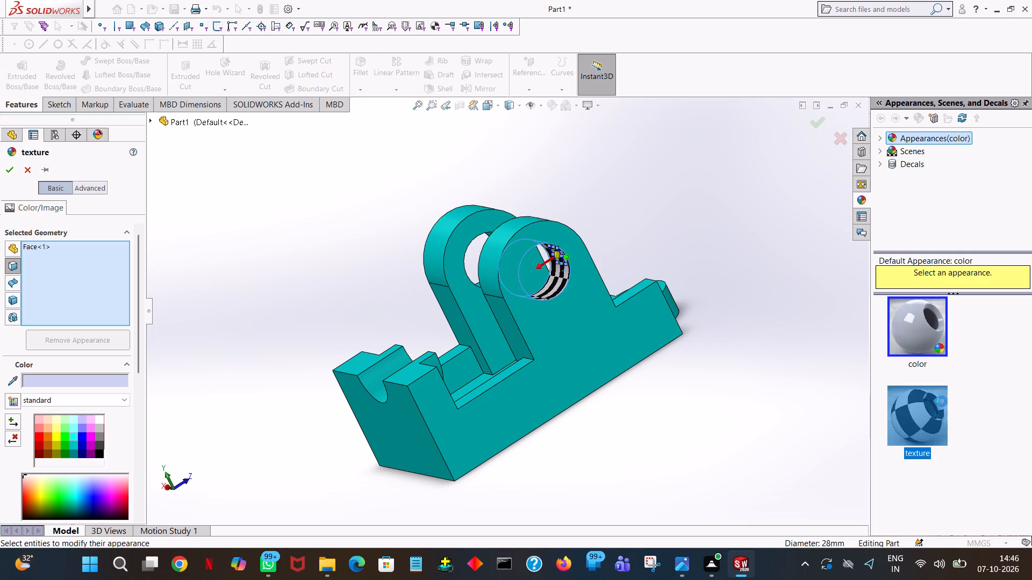
{"action": "left_click", "coordinate": [942, 401]}
{"action": "right_click", "coordinate": [942, 401]}
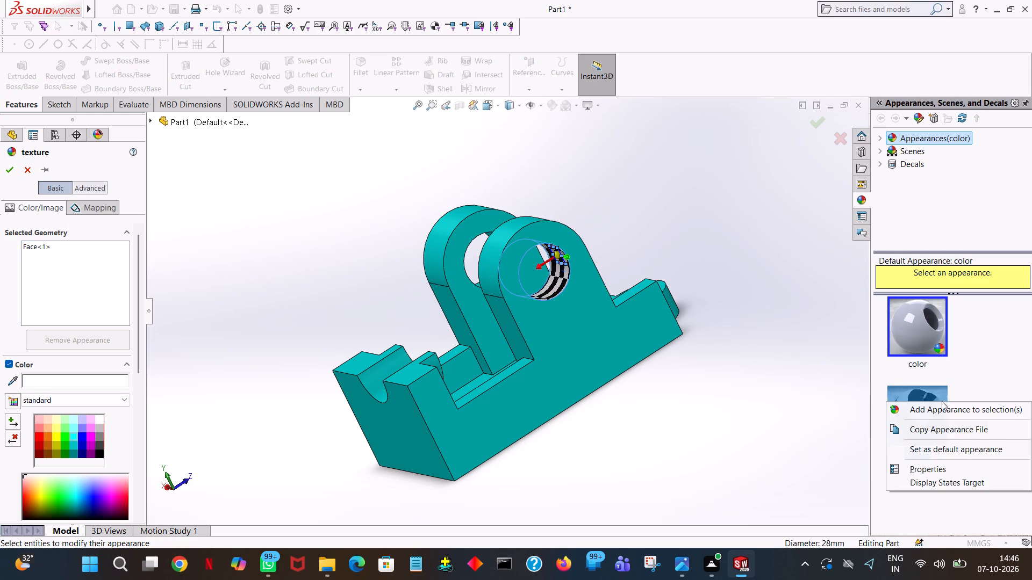
{"action": "double_click", "coordinate": [923, 392]}
{"action": "double_click", "coordinate": [906, 341]}
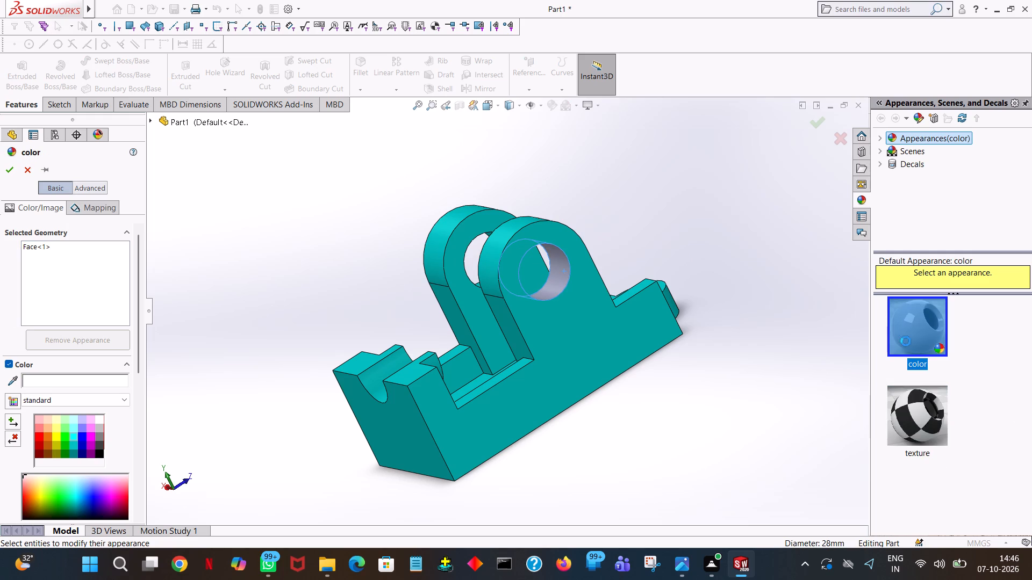
{"action": "double_click", "coordinate": [907, 341]}
{"action": "triple_click", "coordinate": [907, 341]}
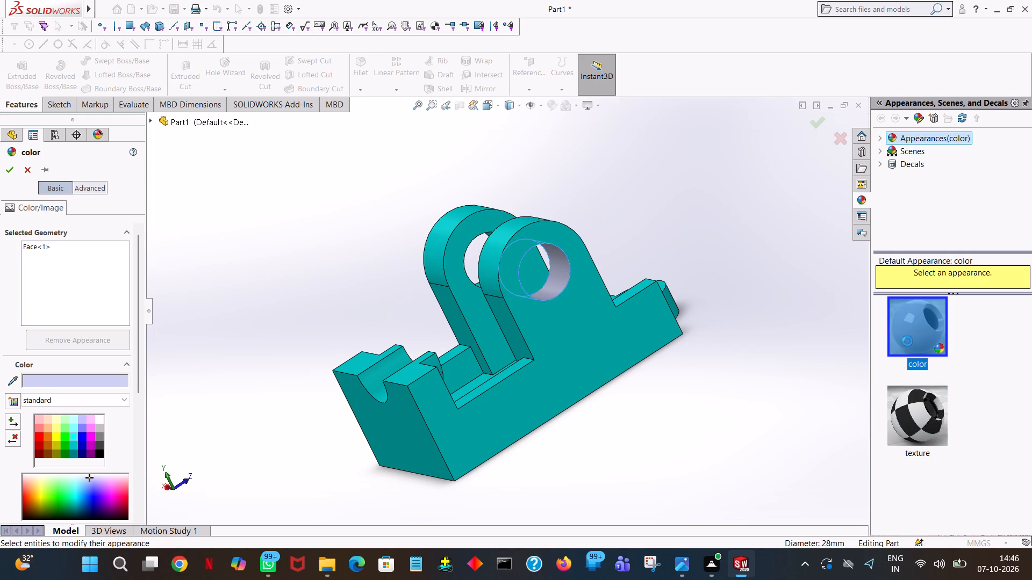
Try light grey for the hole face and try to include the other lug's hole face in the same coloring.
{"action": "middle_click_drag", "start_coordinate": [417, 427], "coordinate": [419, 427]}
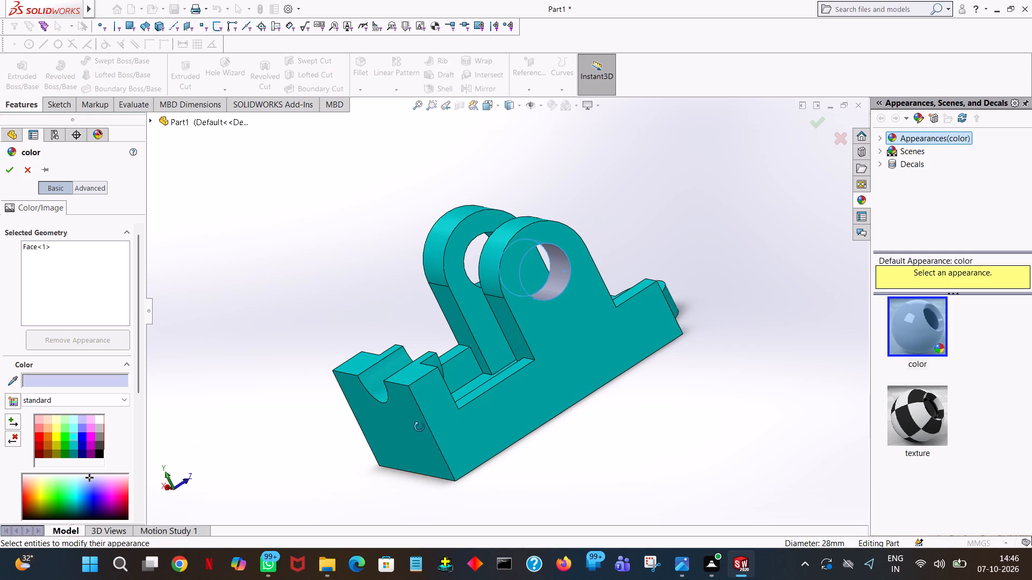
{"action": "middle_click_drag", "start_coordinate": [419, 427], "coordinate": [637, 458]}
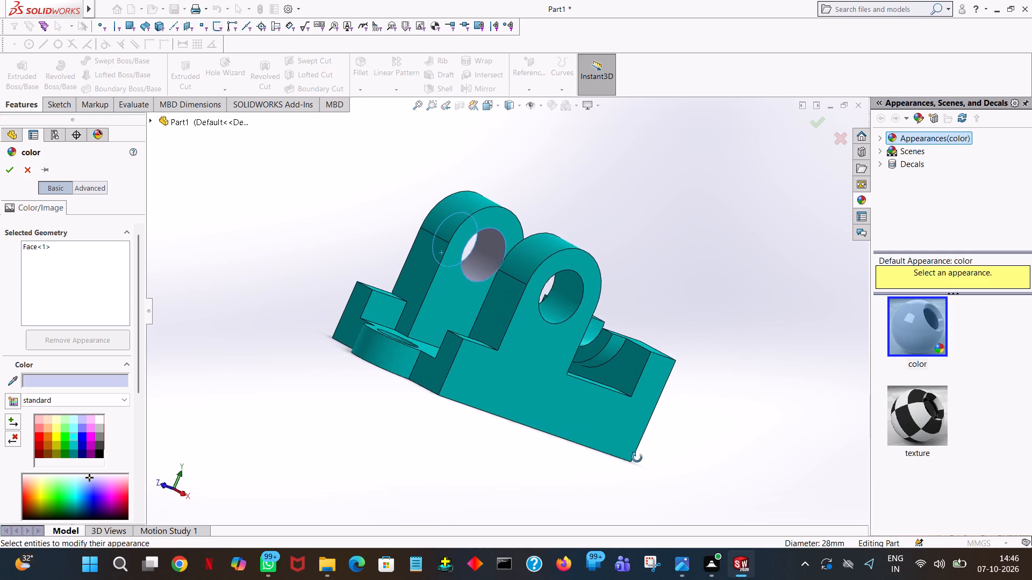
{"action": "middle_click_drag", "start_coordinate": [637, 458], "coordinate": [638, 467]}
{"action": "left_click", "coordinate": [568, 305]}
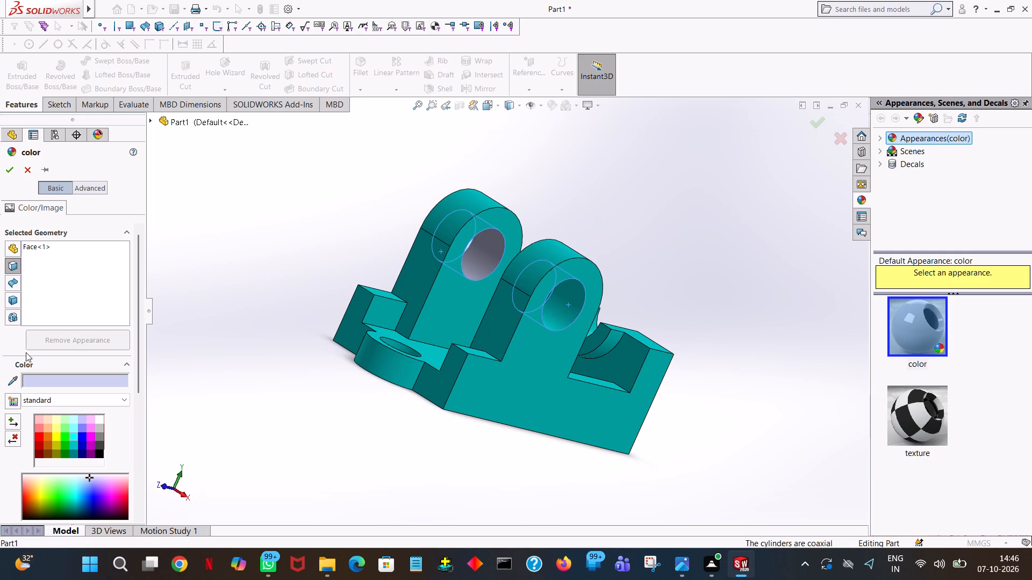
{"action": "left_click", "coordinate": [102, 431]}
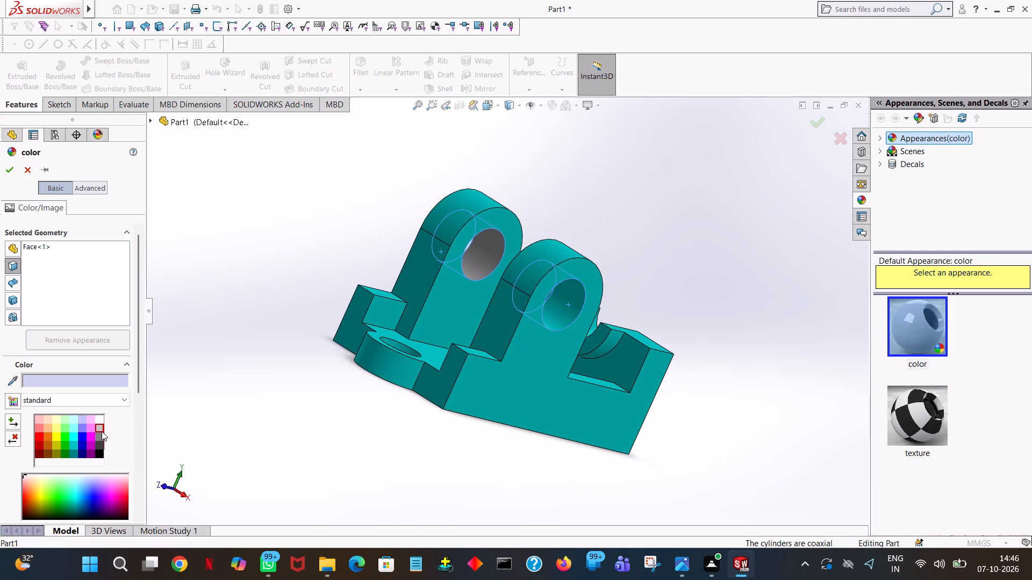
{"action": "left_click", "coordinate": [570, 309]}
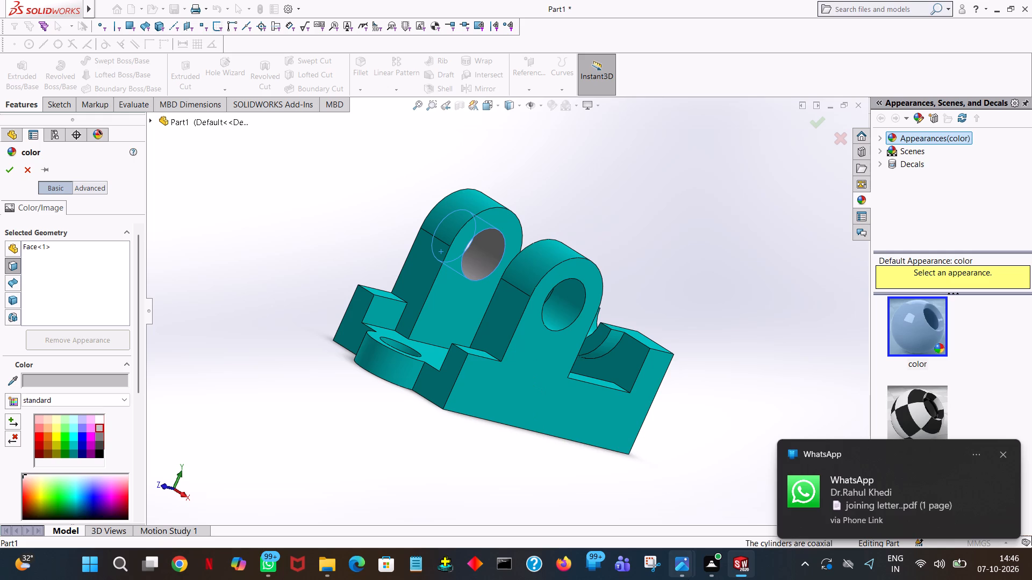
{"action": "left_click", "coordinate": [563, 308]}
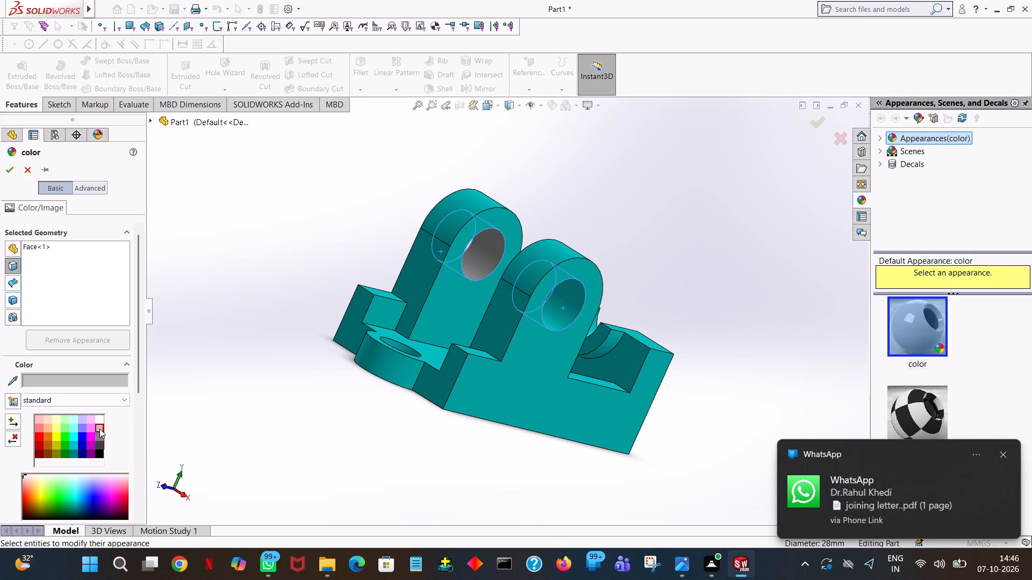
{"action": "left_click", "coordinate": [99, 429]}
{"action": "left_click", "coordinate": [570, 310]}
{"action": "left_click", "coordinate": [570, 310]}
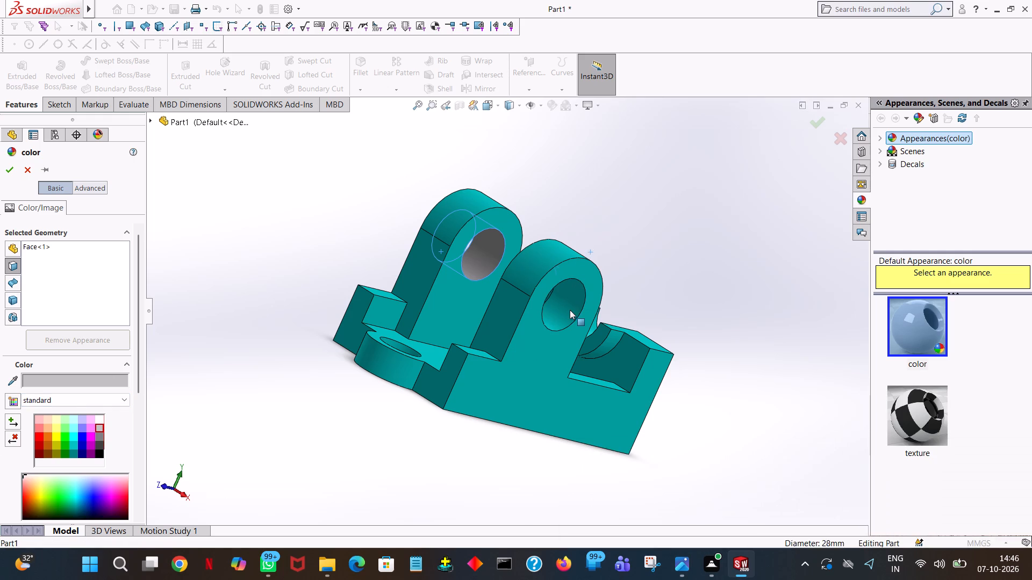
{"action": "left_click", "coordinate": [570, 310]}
Set the hole face's color to white, try including the other lug's hole again, and apply the appearance.
{"action": "middle_click_drag", "start_coordinate": [673, 260], "coordinate": [749, 374]}
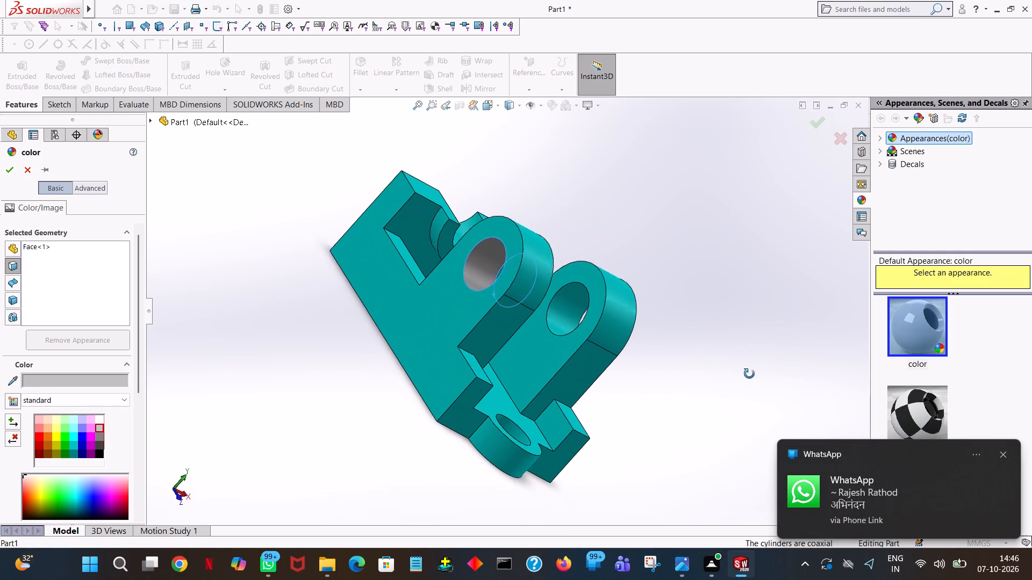
{"action": "middle_click_drag", "start_coordinate": [749, 374], "coordinate": [750, 375]}
{"action": "left_click", "coordinate": [576, 313]}
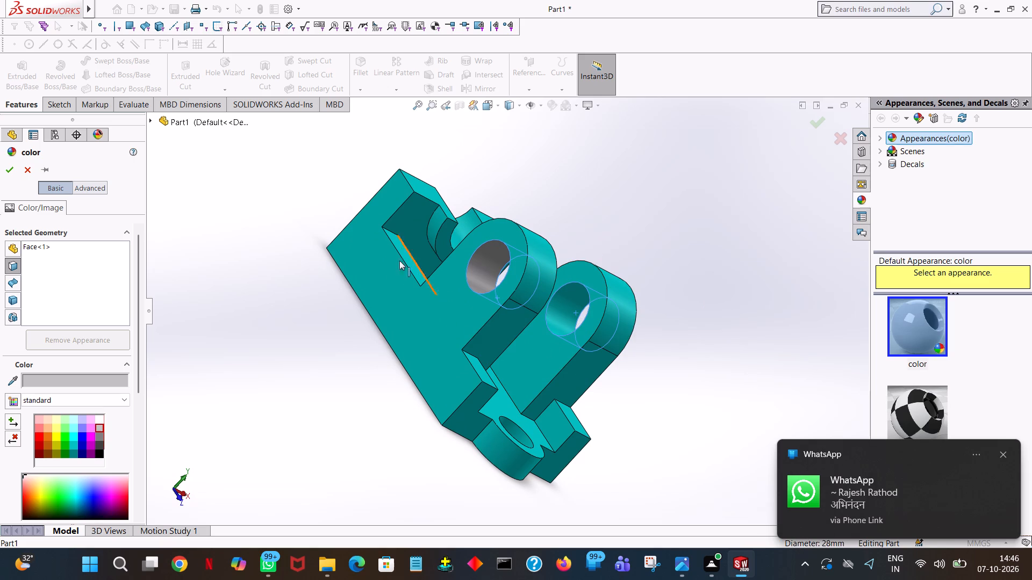
{"action": "left_click", "coordinate": [98, 417]}
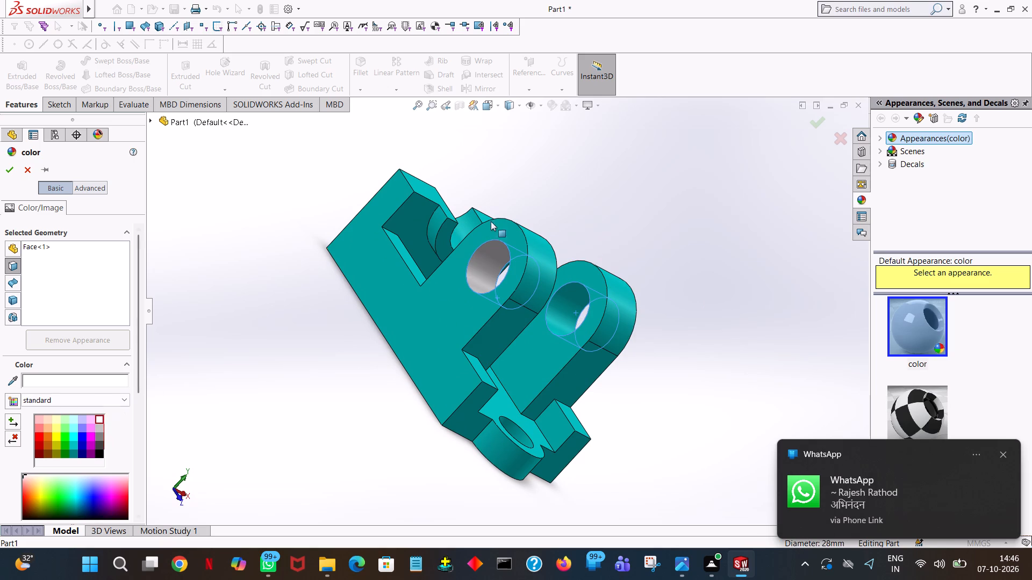
{"action": "left_click", "coordinate": [569, 300]}
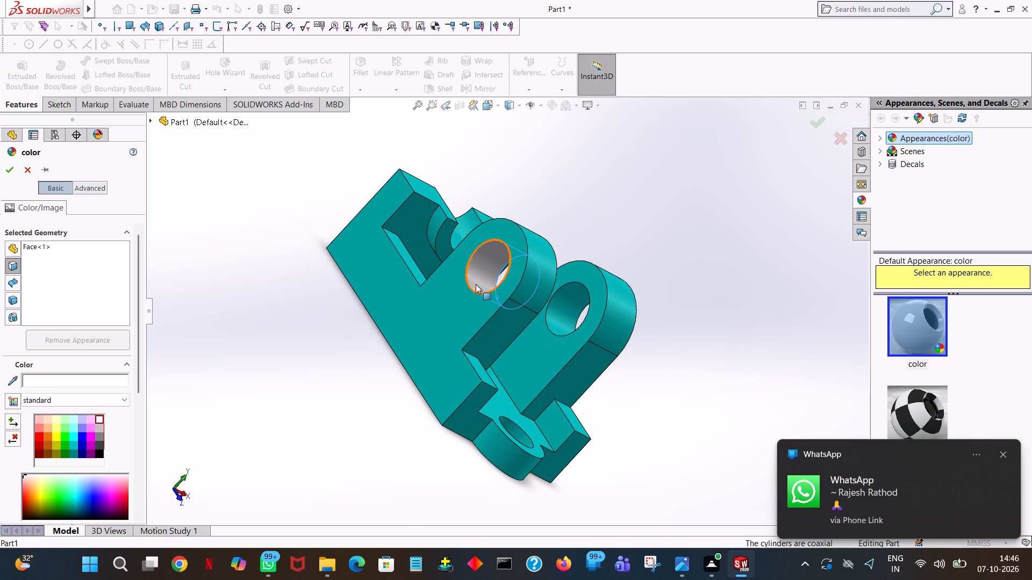
{"action": "left_click", "coordinate": [10, 170]}
{"action": "left_click", "coordinate": [522, 144]}
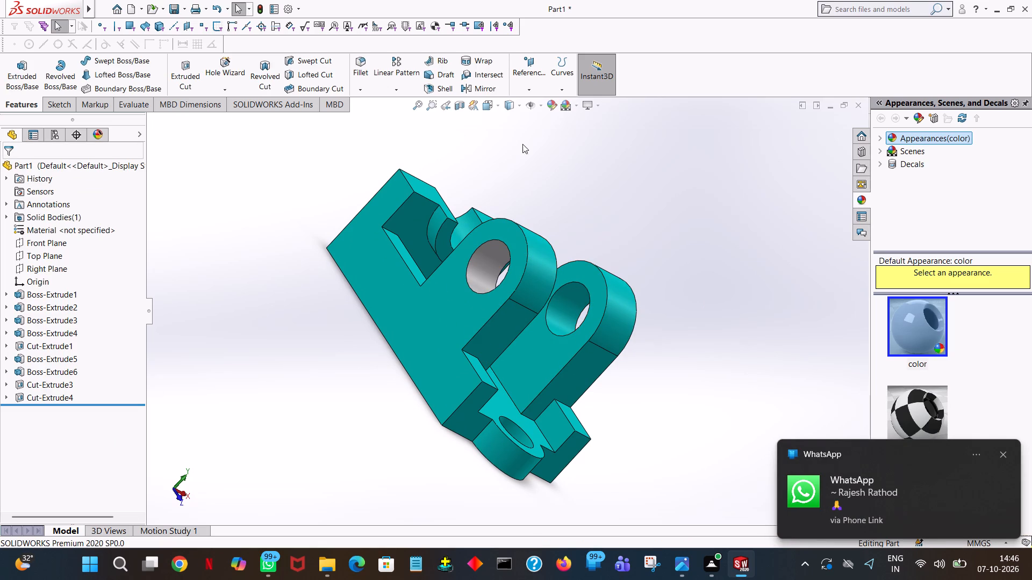
Color the inner face of the other lug's 28 mm hole white.
{"action": "middle_click_drag", "start_coordinate": [539, 220], "coordinate": [468, 168]}
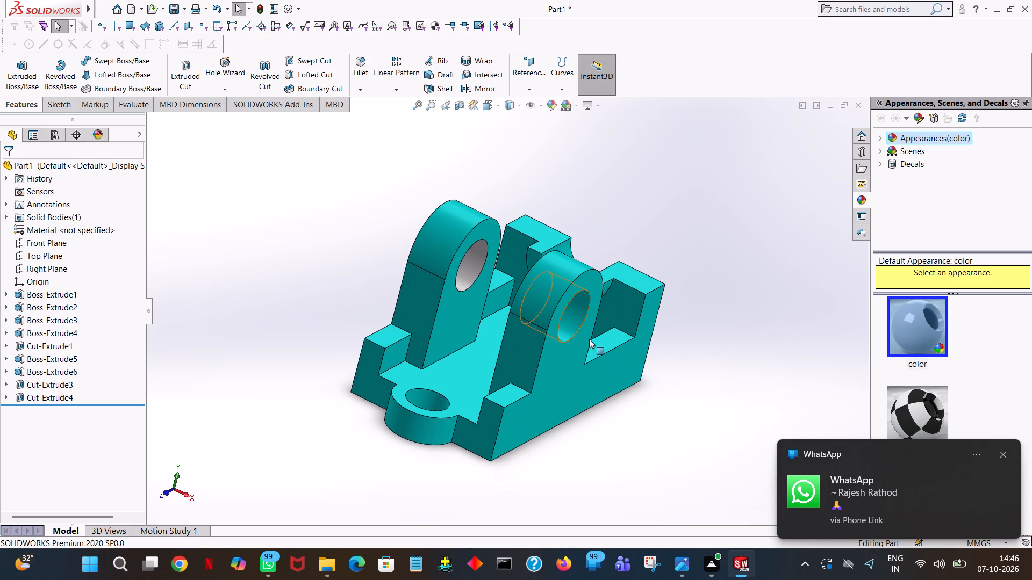
{"action": "left_click", "coordinate": [581, 317]}
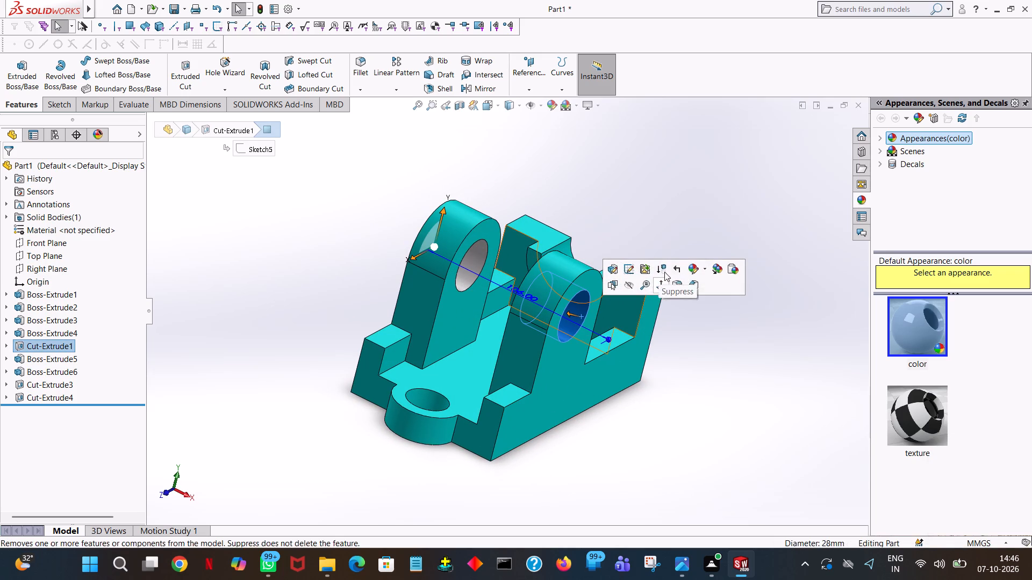
{"action": "left_click", "coordinate": [691, 263]}
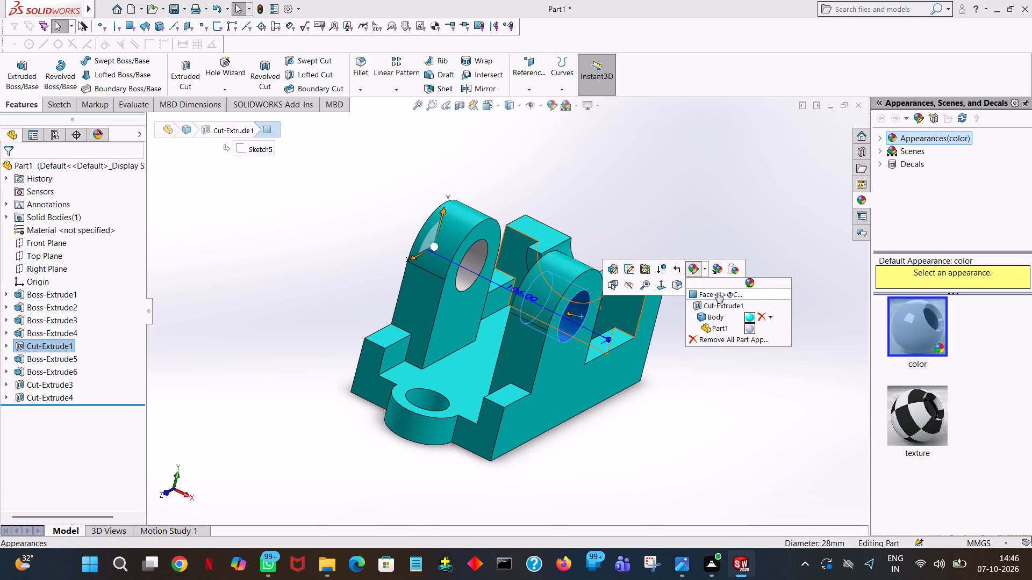
{"action": "left_click", "coordinate": [718, 293]}
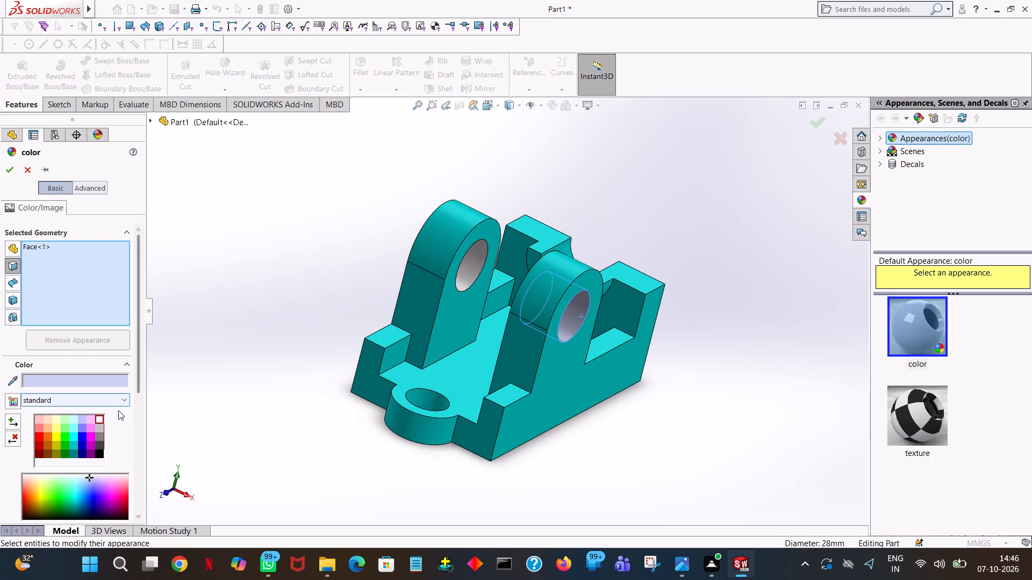
{"action": "left_click", "coordinate": [100, 417]}
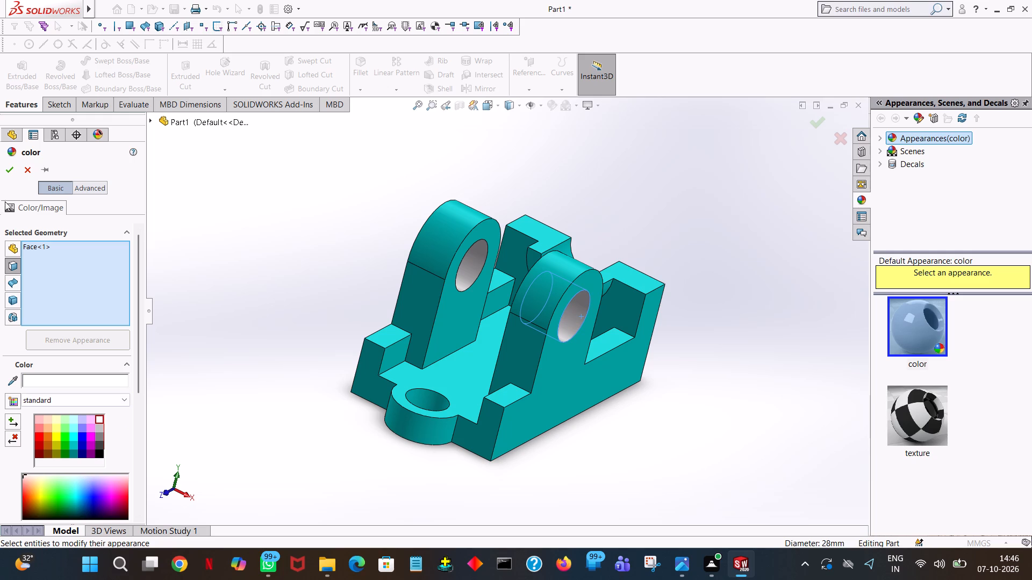
{"action": "left_click", "coordinate": [7, 172]}
{"action": "left_click", "coordinate": [498, 193]}
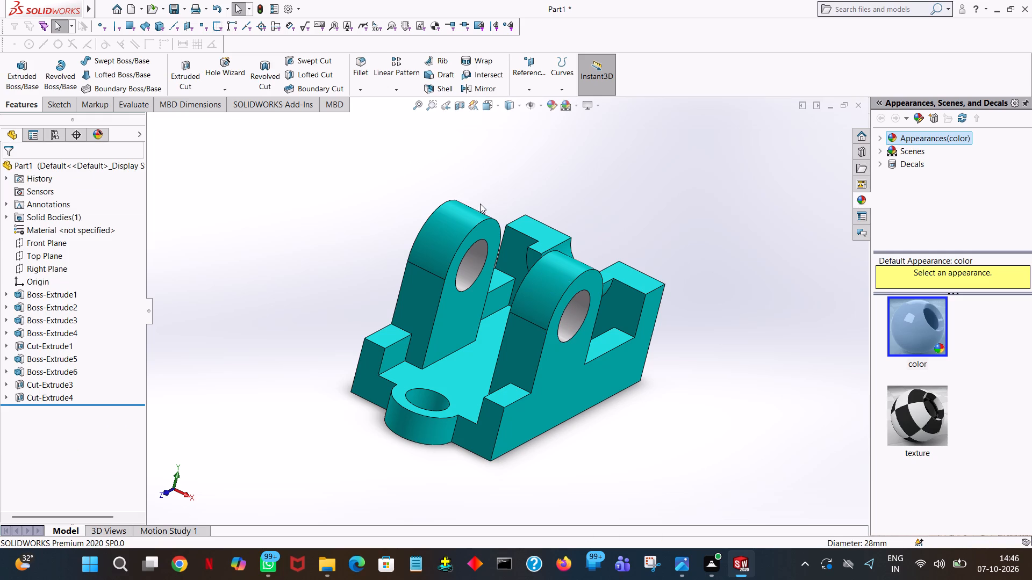
Color the inner face of the tab's 22 mm hole white.
{"action": "middle_click_drag", "start_coordinate": [480, 204], "coordinate": [483, 347]}
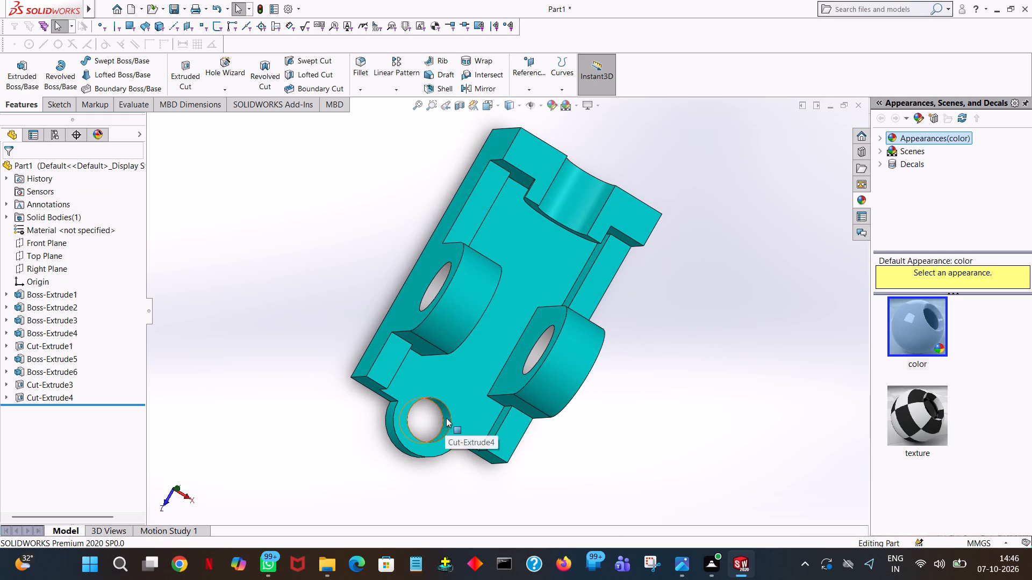
{"action": "middle_click_drag", "start_coordinate": [447, 418], "coordinate": [484, 401]}
{"action": "left_click", "coordinate": [433, 424]}
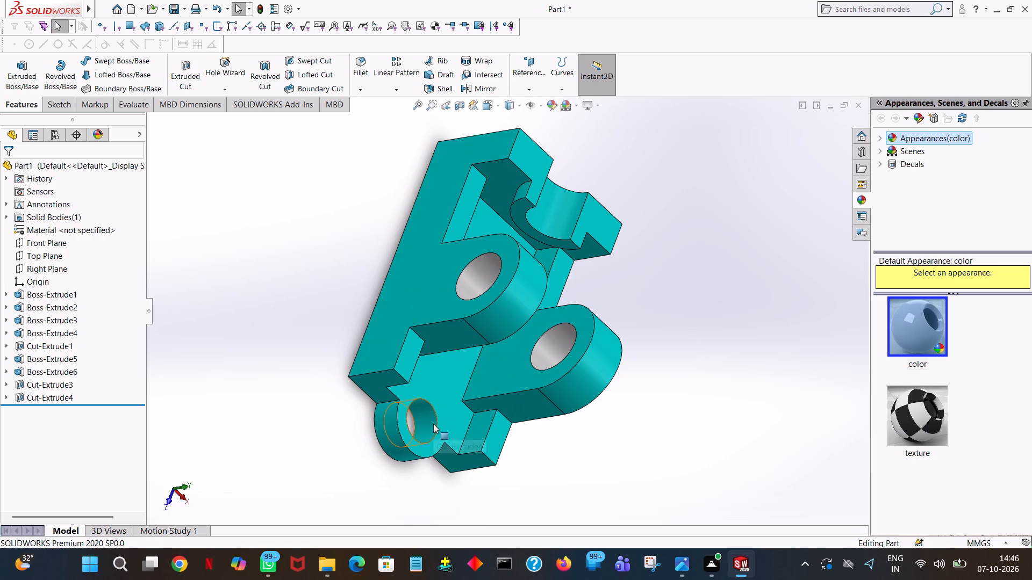
{"action": "left_click", "coordinate": [541, 369]}
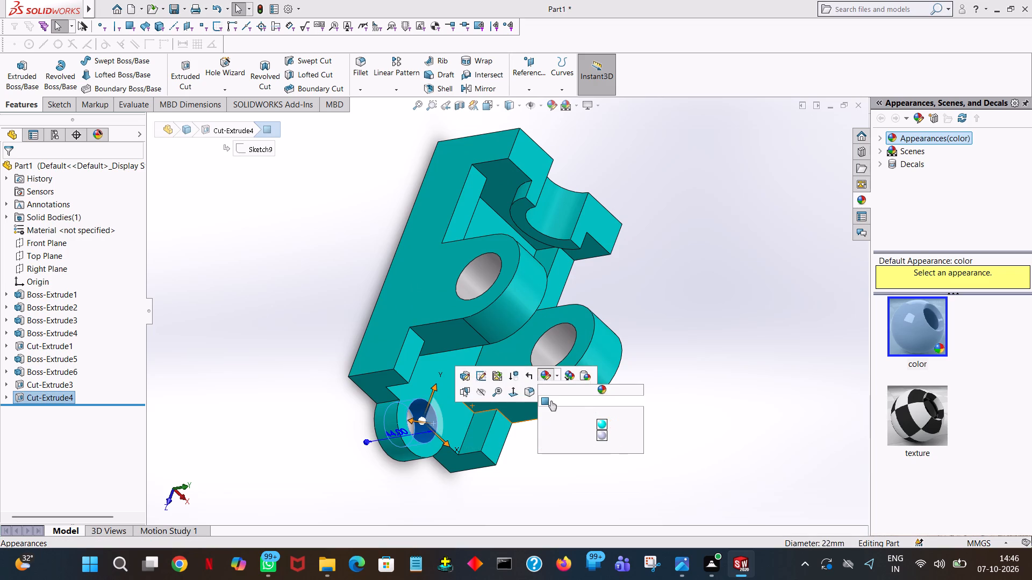
{"action": "left_click", "coordinate": [551, 401]}
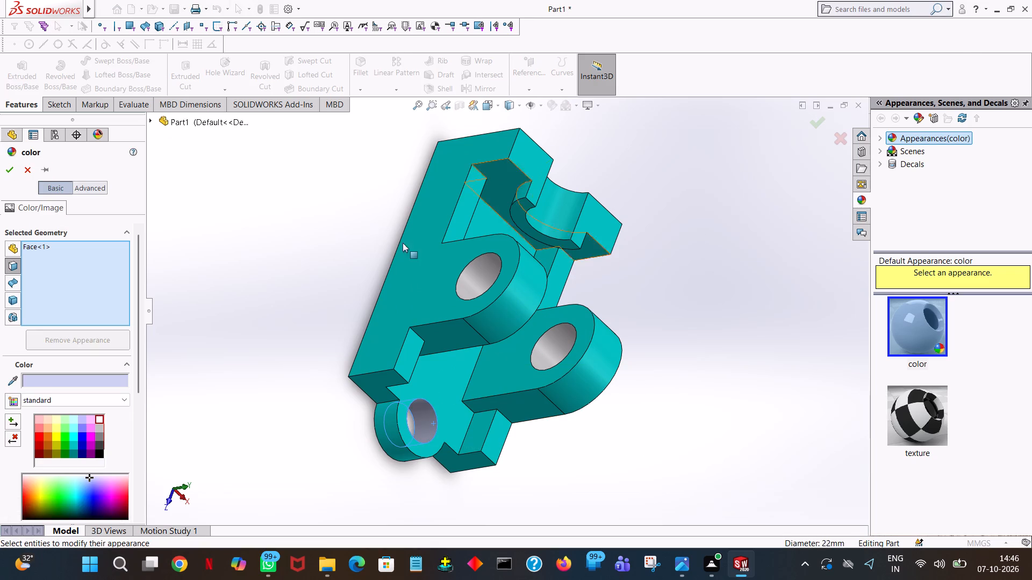
{"action": "left_click", "coordinate": [101, 418]}
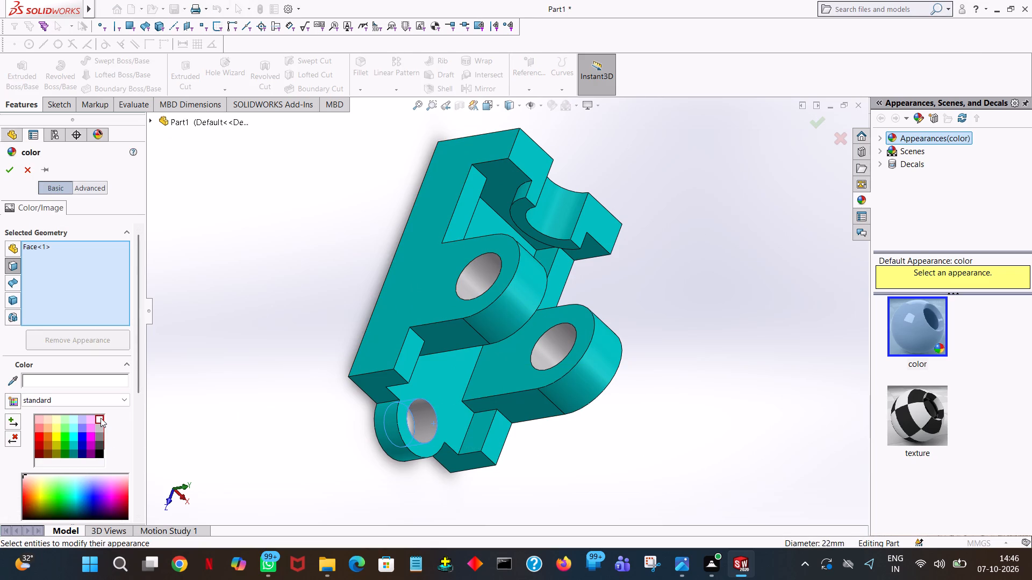
{"action": "left_click", "coordinate": [9, 170]}
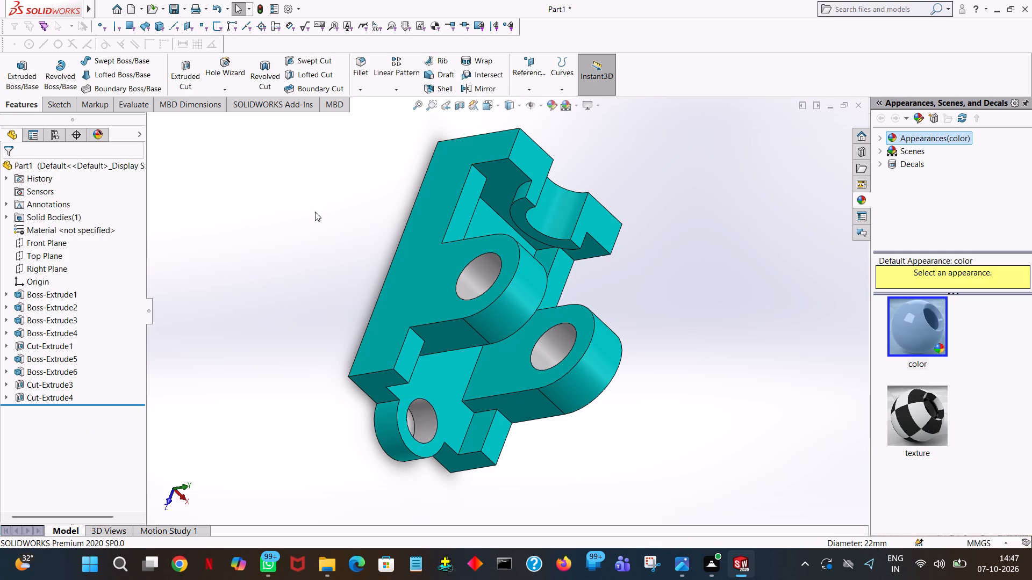
{"action": "left_click", "coordinate": [316, 212]}
Examine the colored part from several sides, including its hole faces and underside.
{"action": "middle_click_drag", "start_coordinate": [316, 213], "coordinate": [572, 192]}
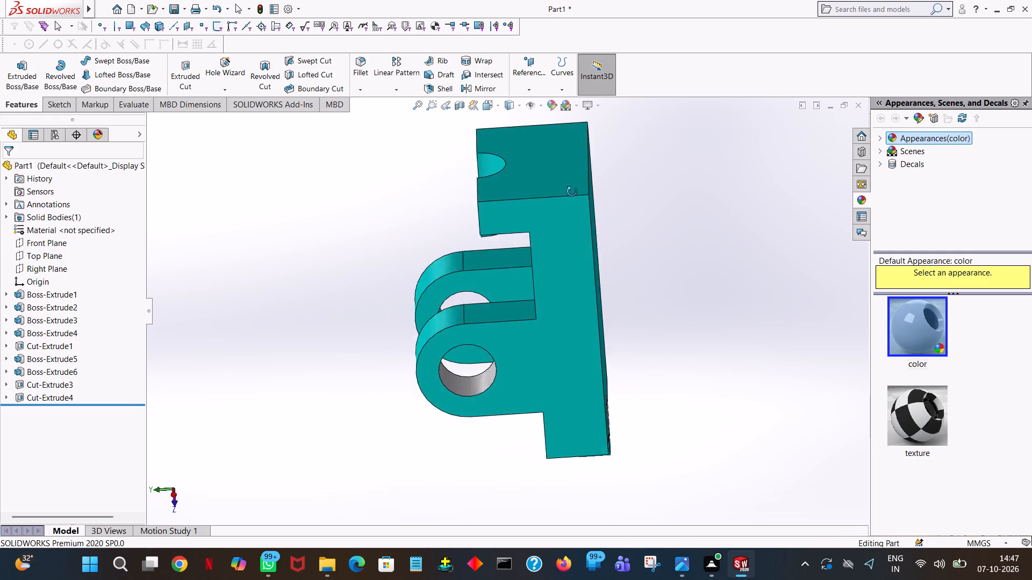
{"action": "middle_click_drag", "start_coordinate": [572, 192], "coordinate": [684, 163]}
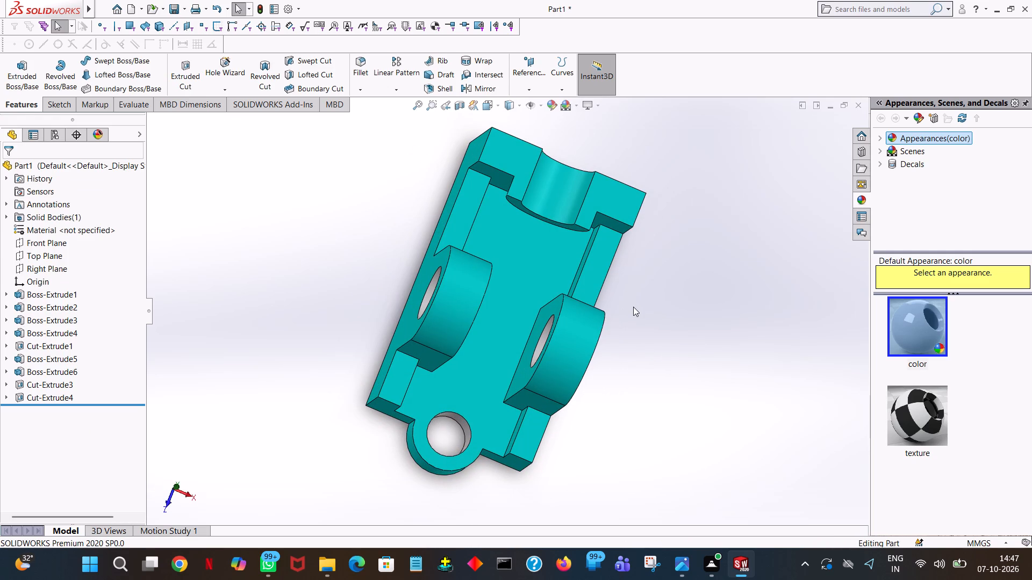
{"action": "middle_click_drag", "start_coordinate": [633, 306], "coordinate": [668, 280]}
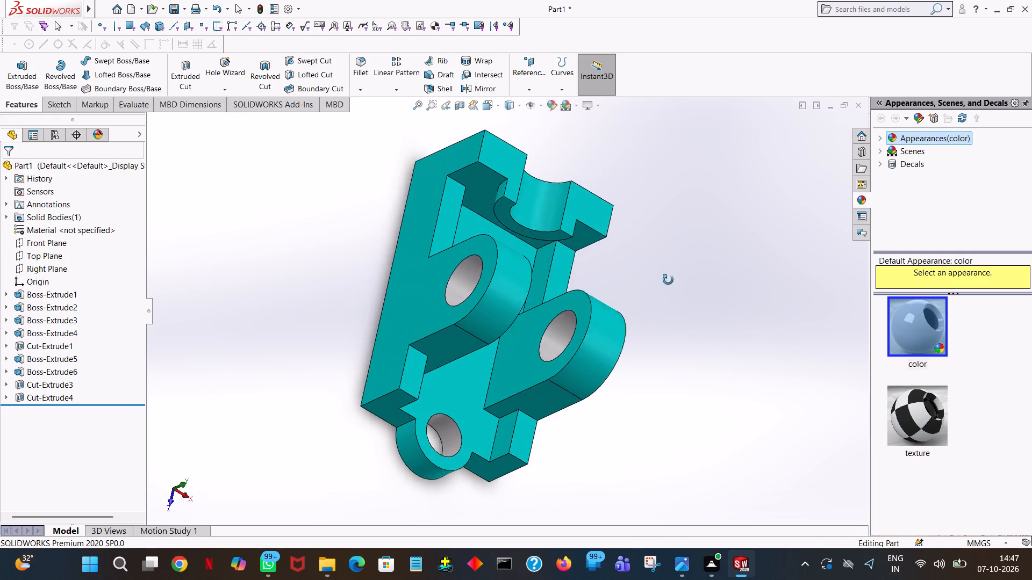
{"action": "middle_click_drag", "start_coordinate": [668, 280], "coordinate": [797, 181]}
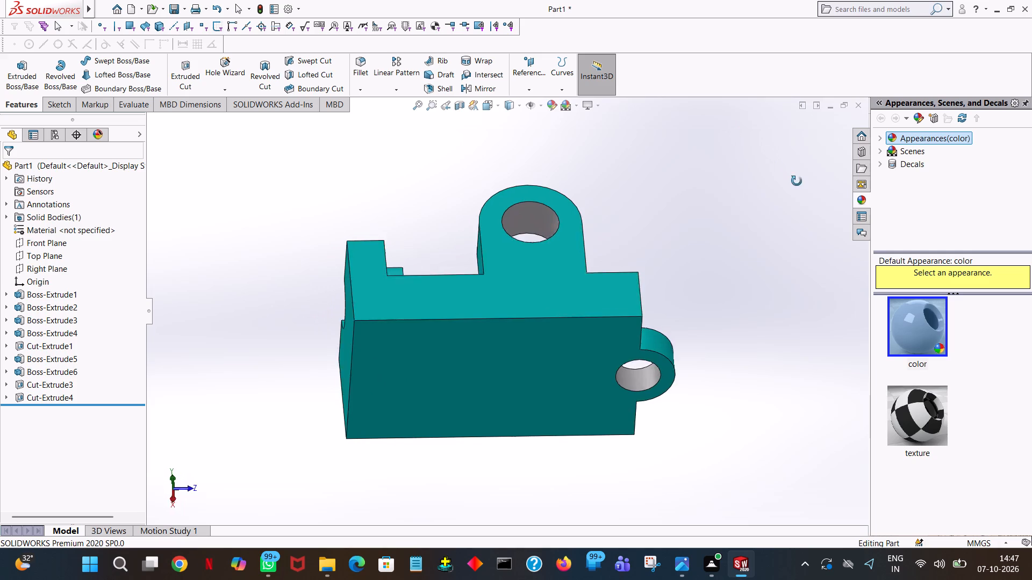
{"action": "middle_click_drag", "start_coordinate": [797, 181], "coordinate": [1027, 349]}
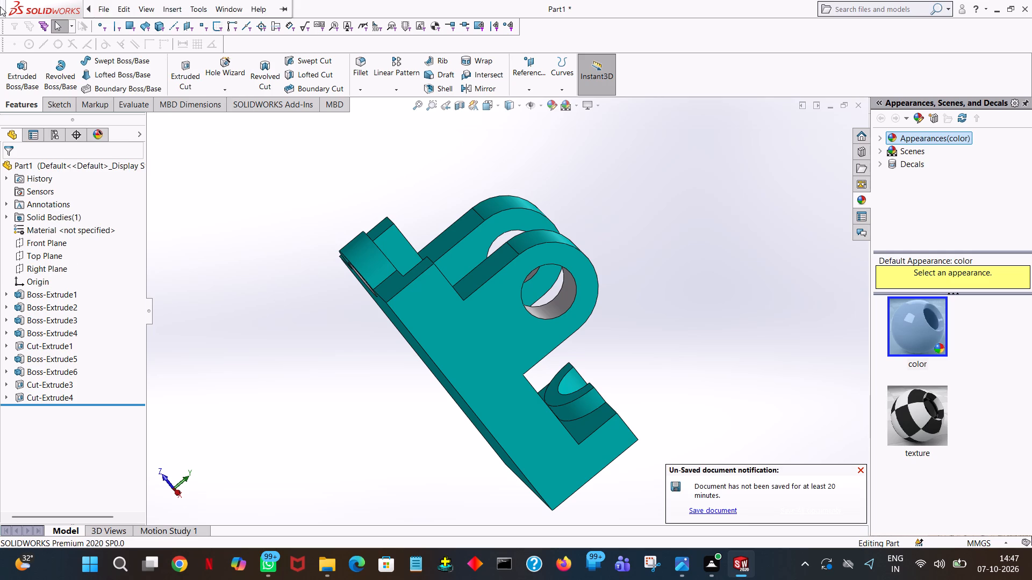
{"action": "left_click", "coordinate": [331, 204]}
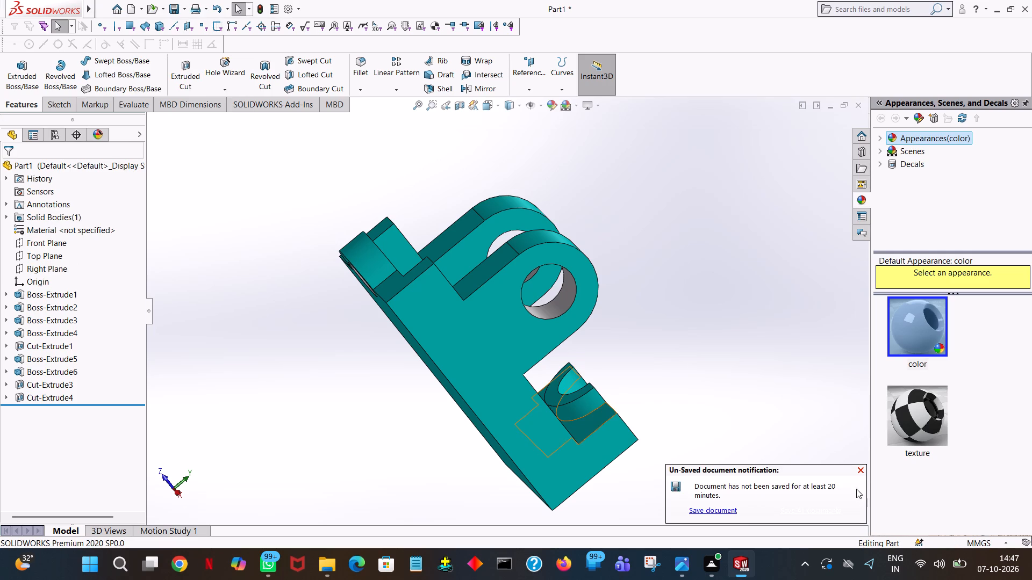
{"action": "left_click", "coordinate": [863, 472]}
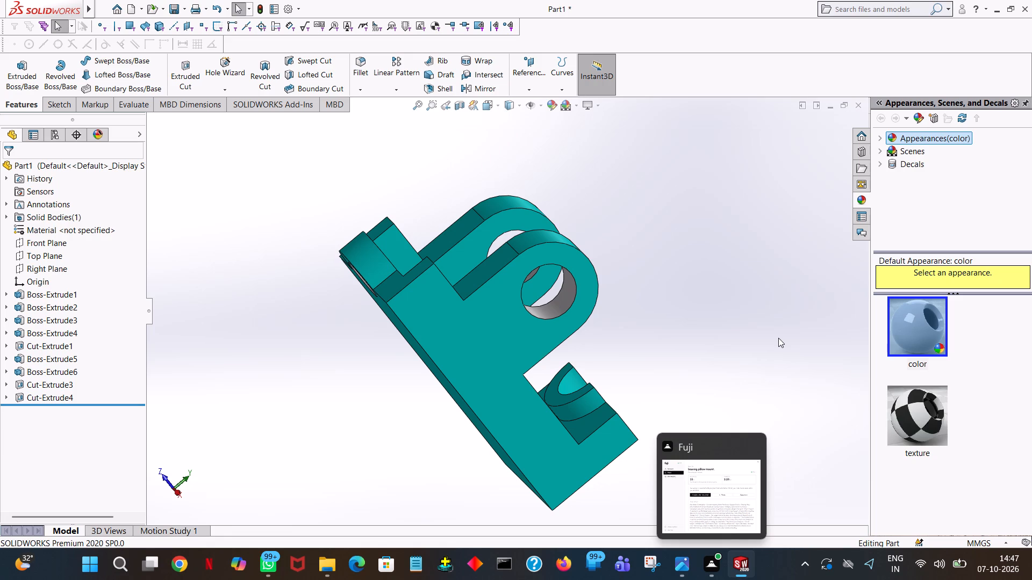
{"action": "type", "text": "bea"}
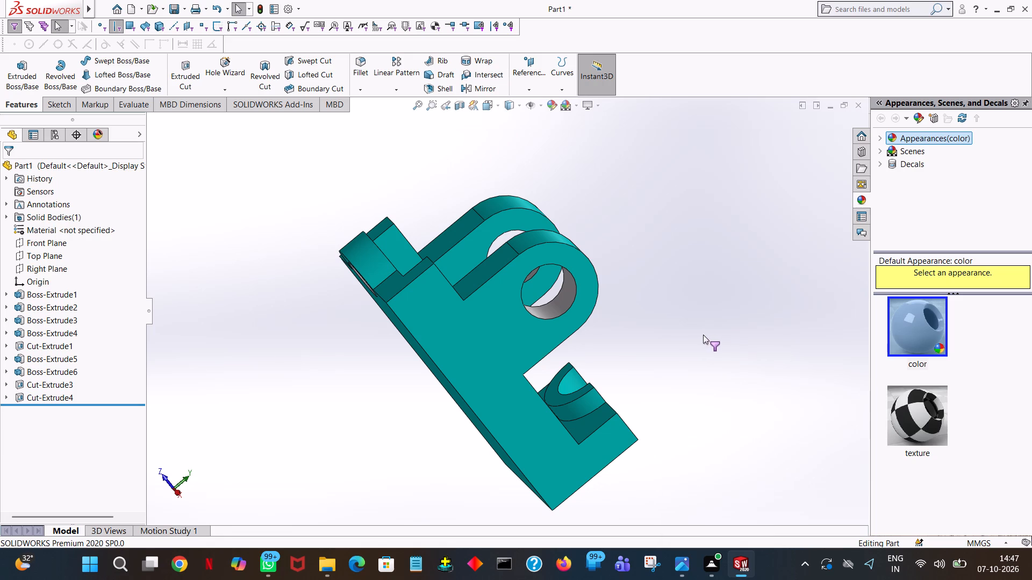
Export the part as a PDF named "bearing pillow mount" in the "fuji new pdf" folder.
{"action": "left_click", "coordinate": [169, 11]}
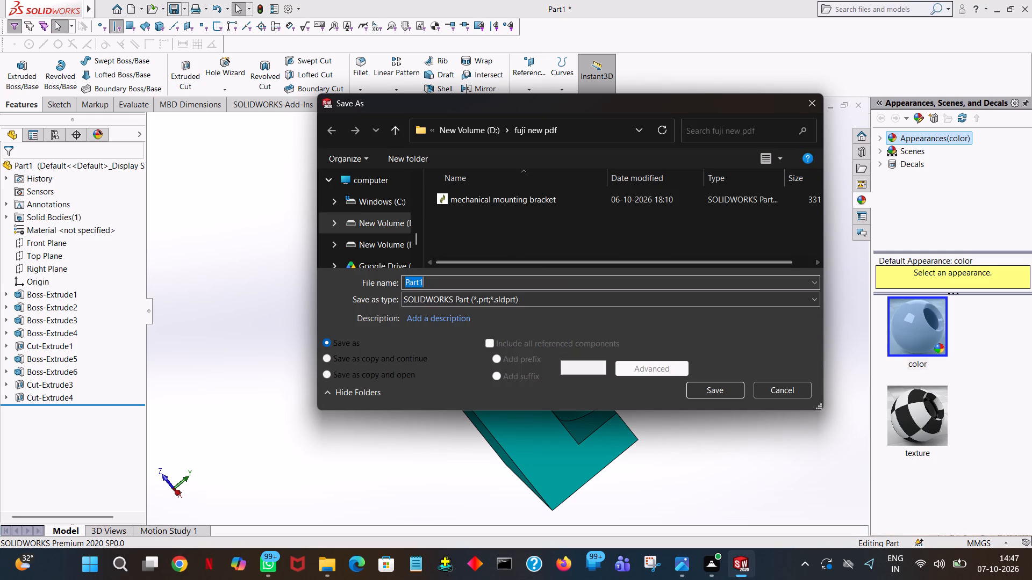
{"action": "left_click", "coordinate": [517, 302]}
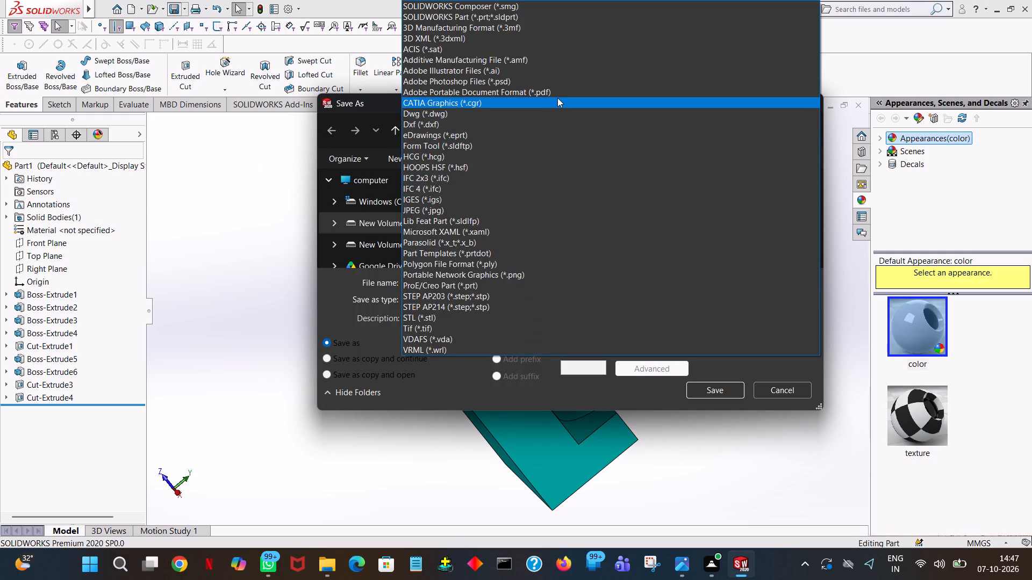
{"action": "left_click", "coordinate": [560, 93]}
{"action": "type", "text": "bearing pillow mount"}
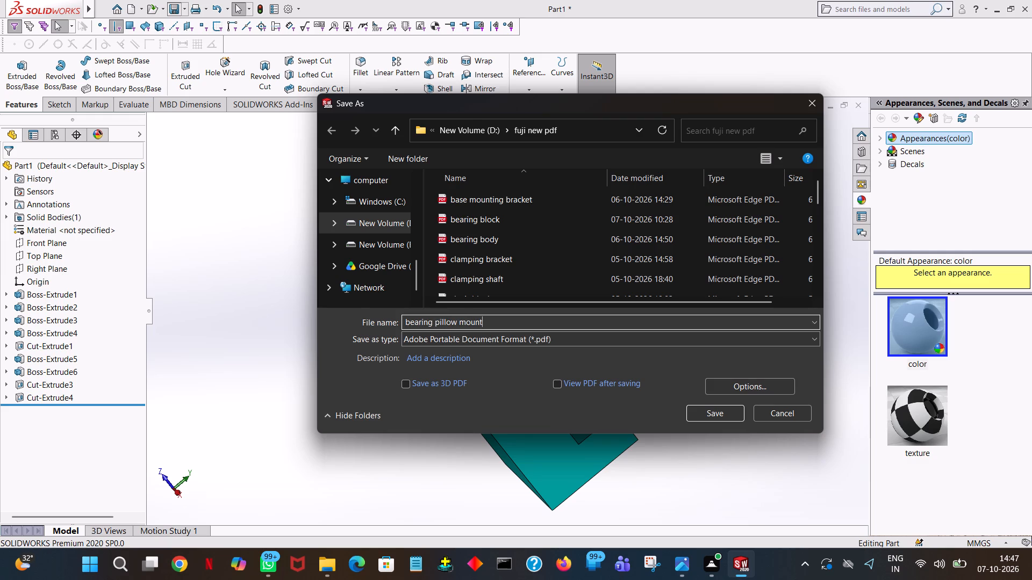
{"action": "left_click", "coordinate": [713, 417]}
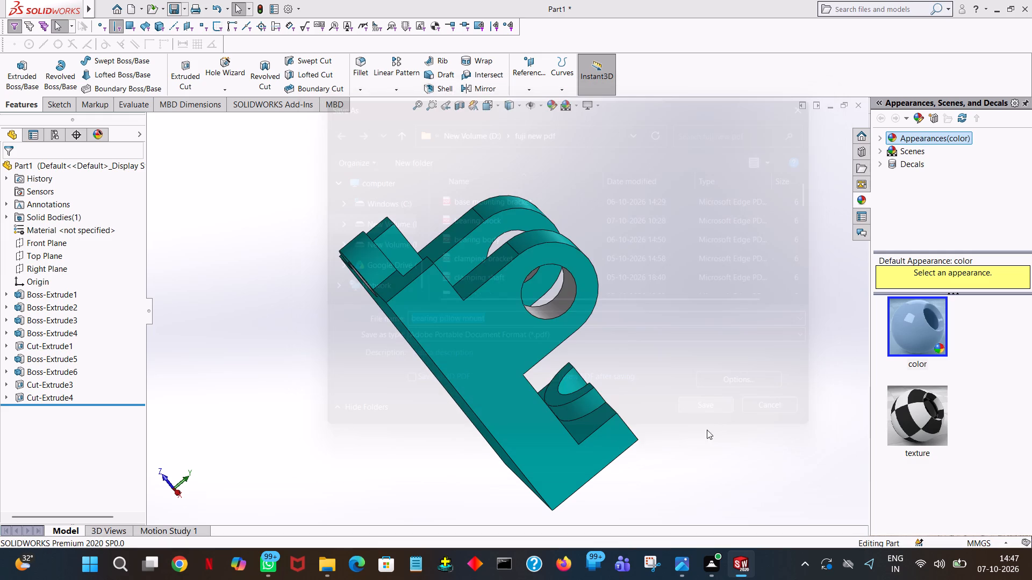
Save the part as a SOLIDWORKS part named "bearing pillo mount" in the "fuji new design" folder on drive D.
{"action": "left_click", "coordinate": [172, 9]}
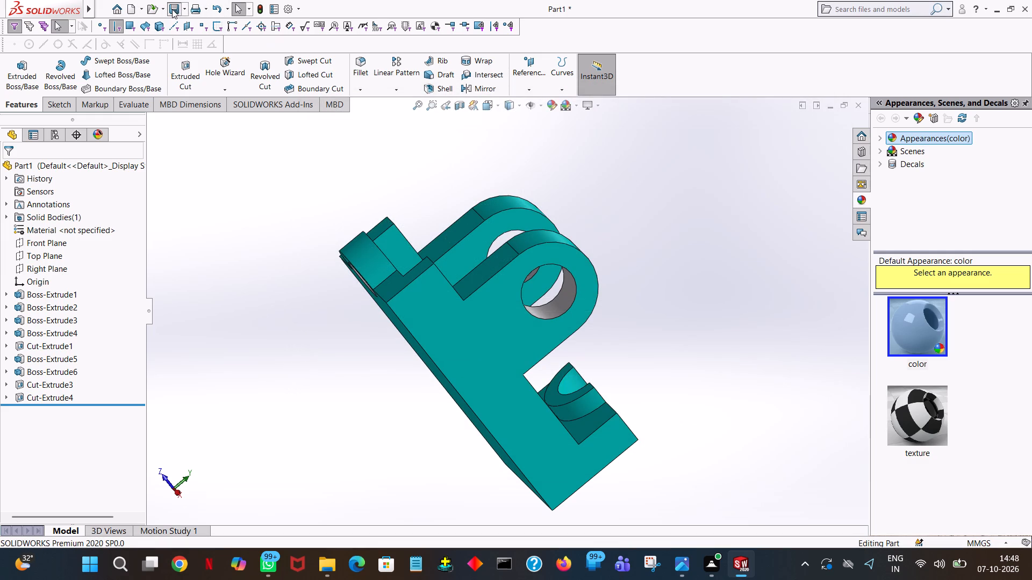
{"action": "left_click", "coordinate": [389, 129]}
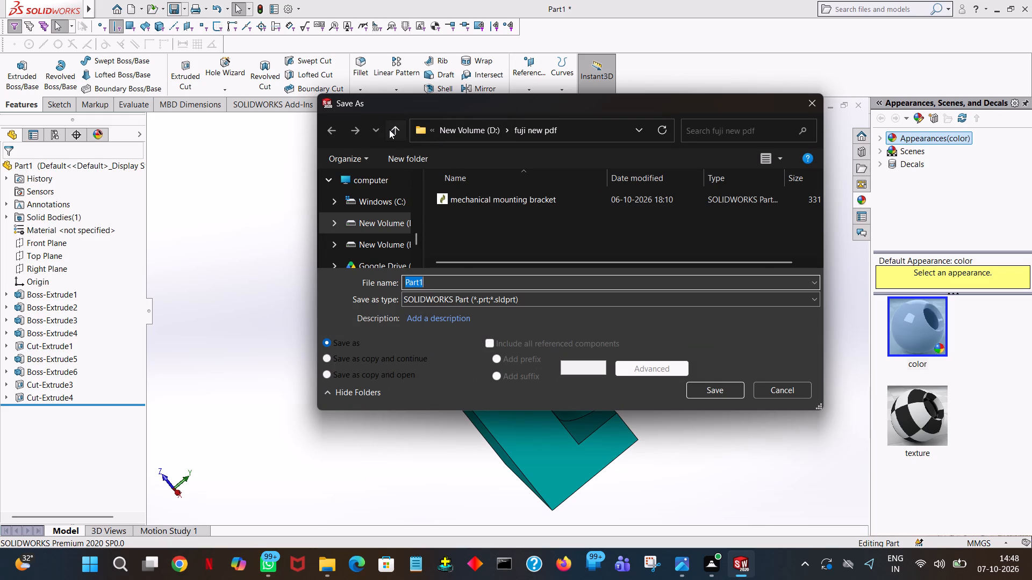
{"action": "double_click", "coordinate": [618, 221]}
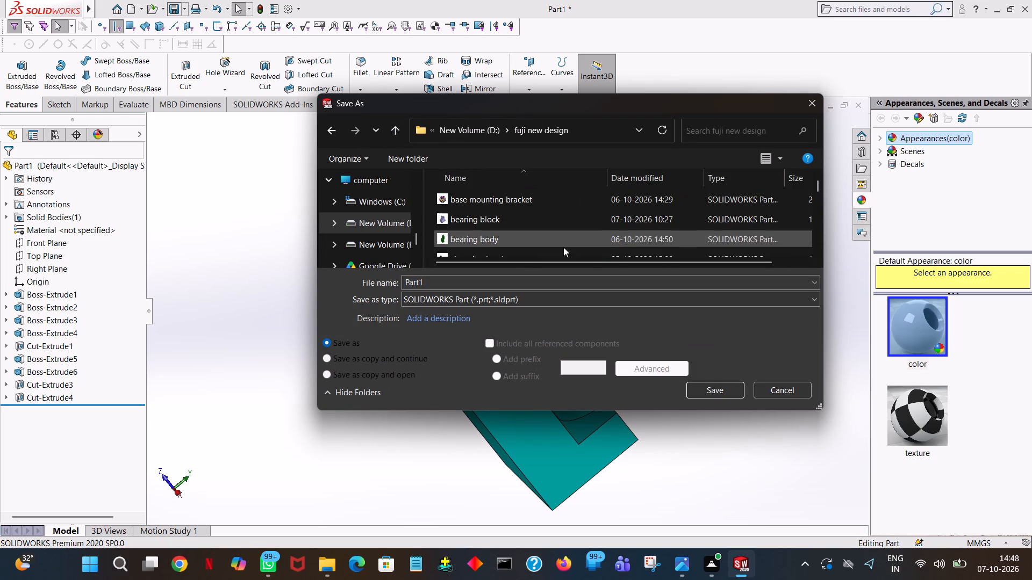
{"action": "double_click", "coordinate": [508, 280]}
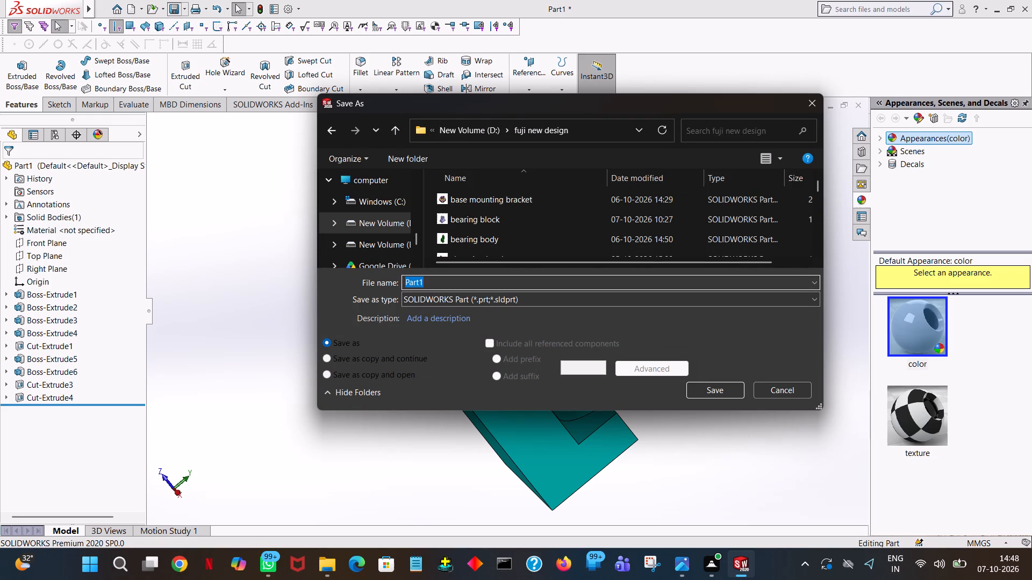
{"action": "type", "text": "bea"}
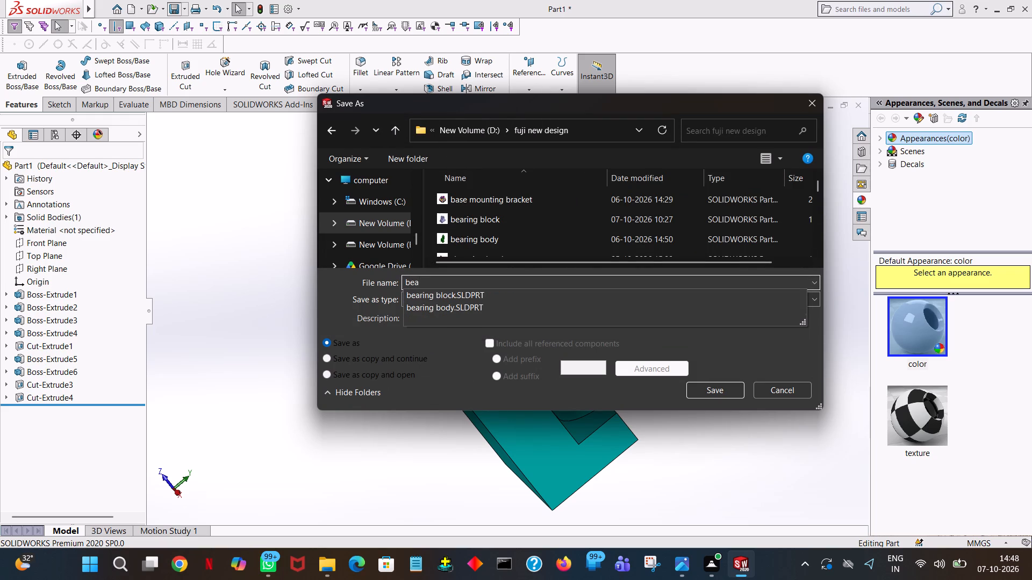
{"action": "type", "text": "ring pillo mount"}
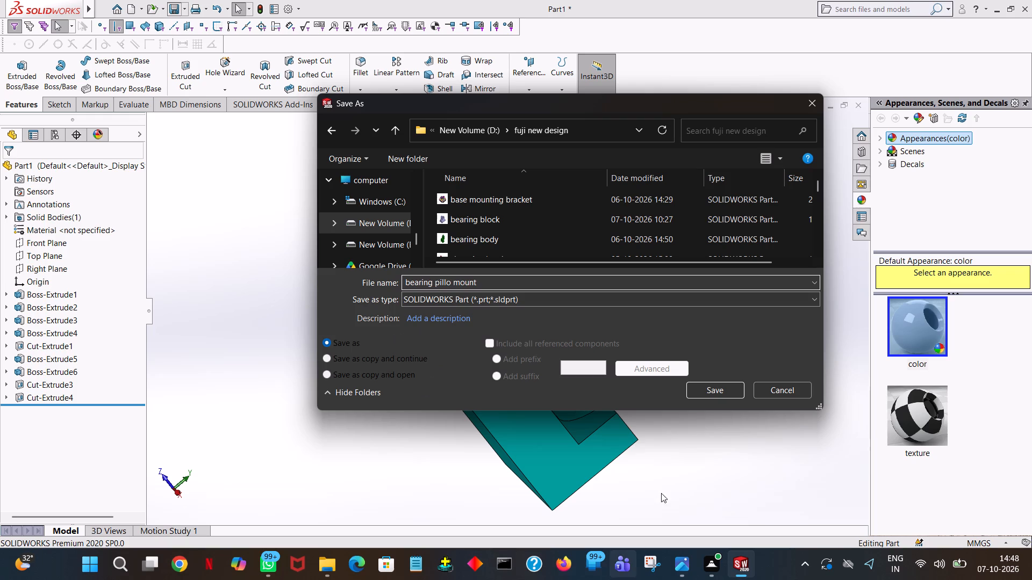
{"action": "left_click", "coordinate": [718, 389]}
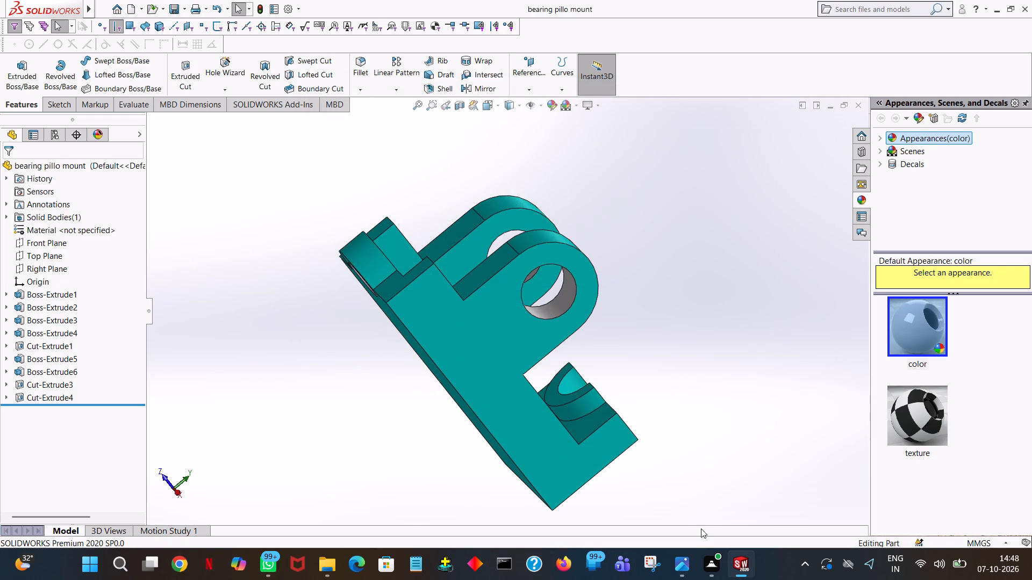